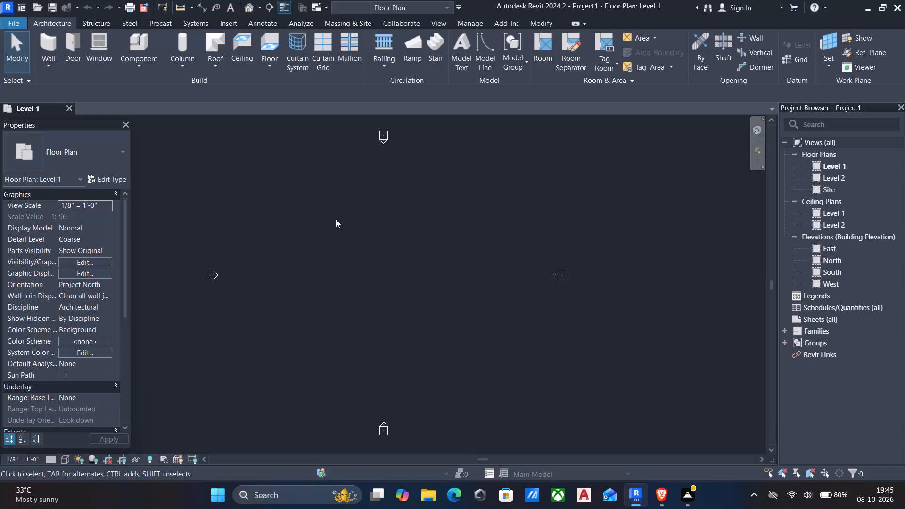
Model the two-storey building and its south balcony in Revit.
Set the project's length units to round to the nearest 1/4".
key("u")
key("n")
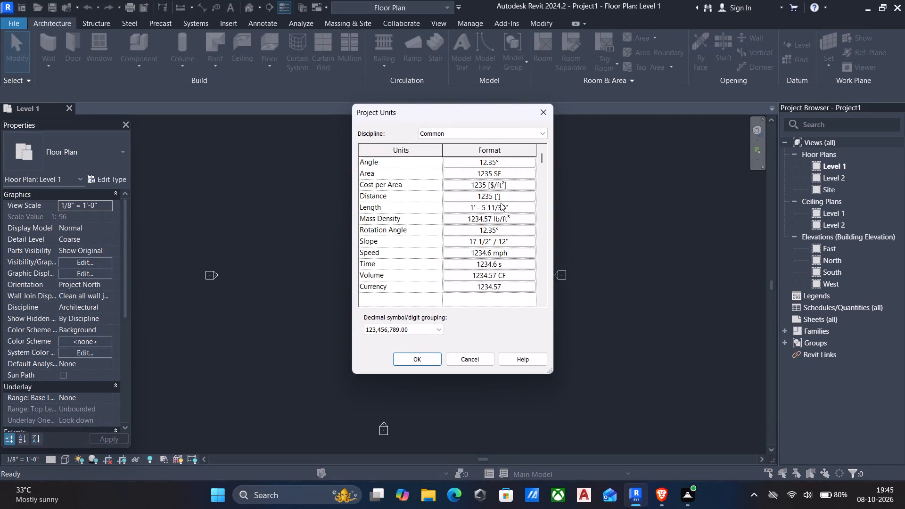
left_click(527, 207)
left_click(415, 212)
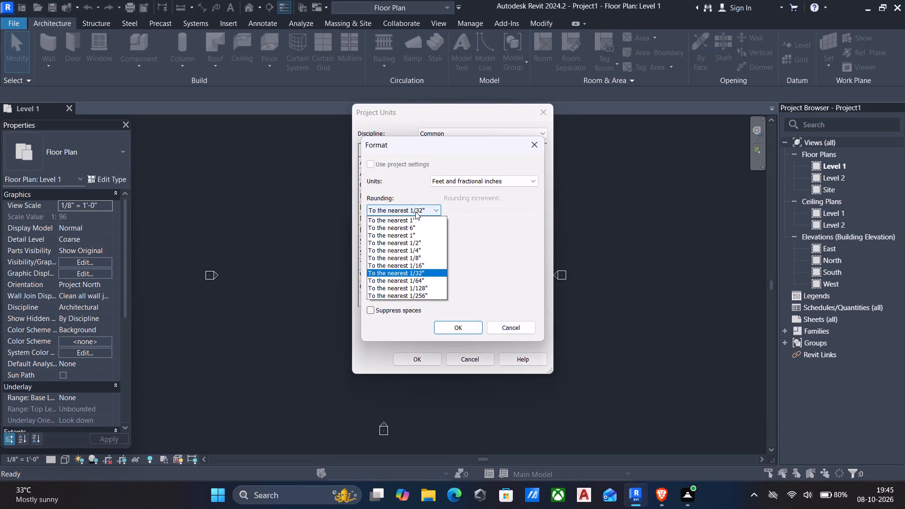
left_click(396, 247)
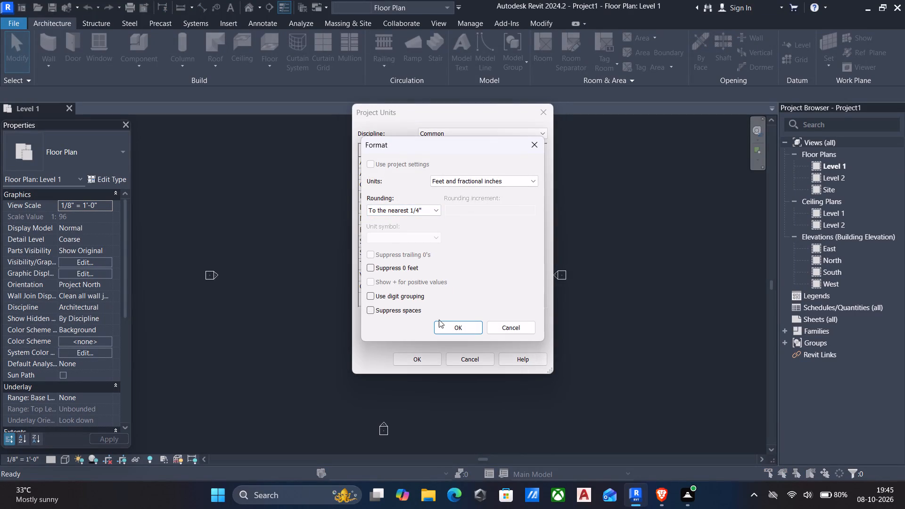
left_click(444, 324)
left_click(412, 362)
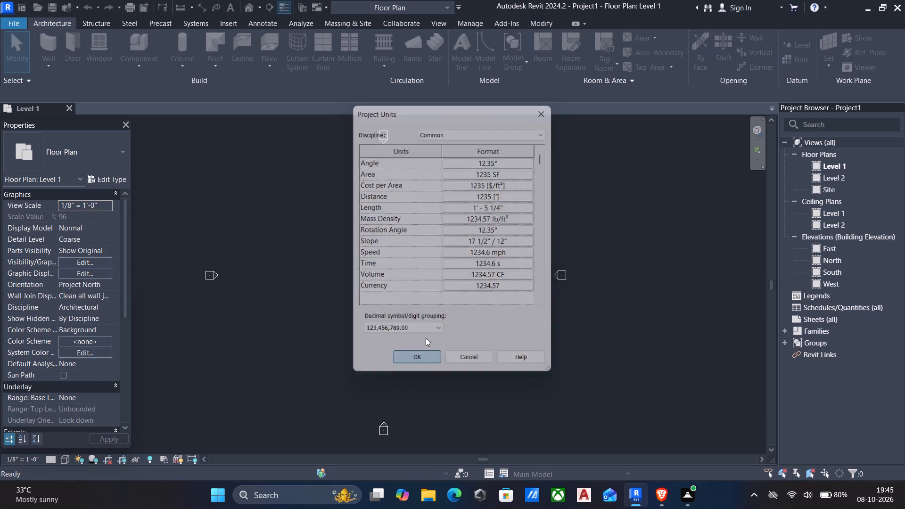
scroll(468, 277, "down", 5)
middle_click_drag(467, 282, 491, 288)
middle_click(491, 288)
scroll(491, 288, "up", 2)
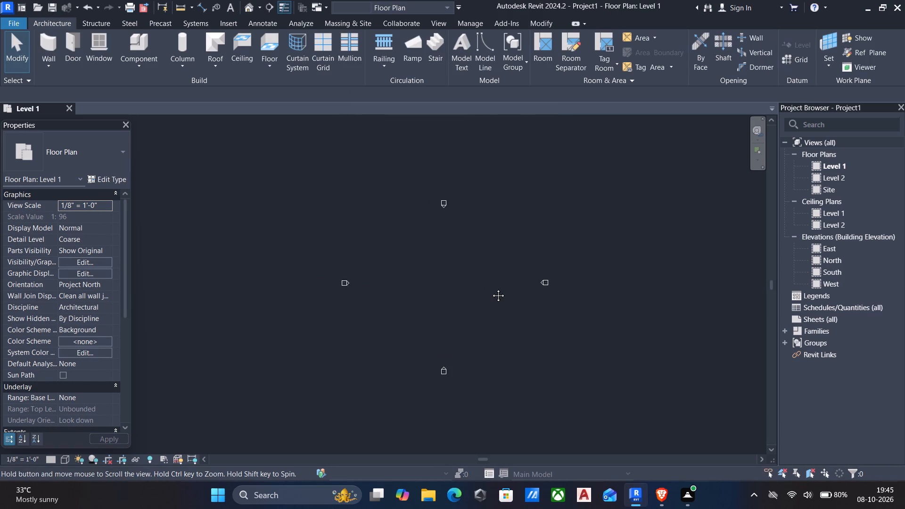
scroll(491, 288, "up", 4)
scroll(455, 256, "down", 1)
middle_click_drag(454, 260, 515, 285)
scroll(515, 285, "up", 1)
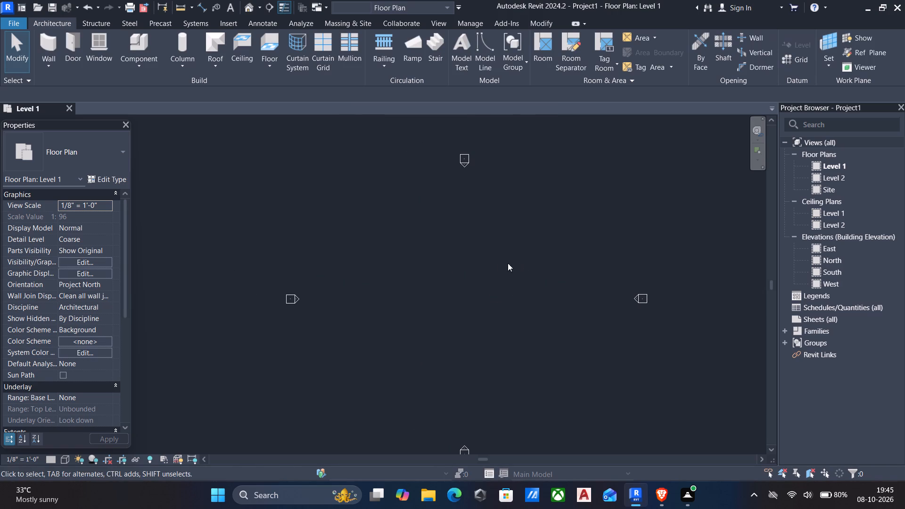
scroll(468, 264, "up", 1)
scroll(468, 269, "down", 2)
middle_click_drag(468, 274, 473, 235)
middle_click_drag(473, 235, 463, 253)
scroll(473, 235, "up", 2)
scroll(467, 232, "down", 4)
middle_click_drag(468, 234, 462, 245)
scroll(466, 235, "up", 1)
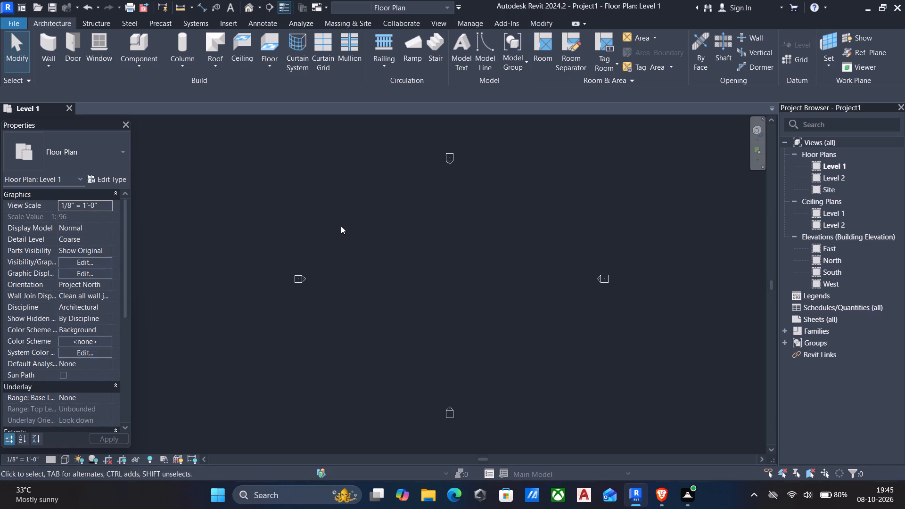
Start the Wall command and duplicate the Generic - 8" basic wall type as "9" wall".
type("wa")
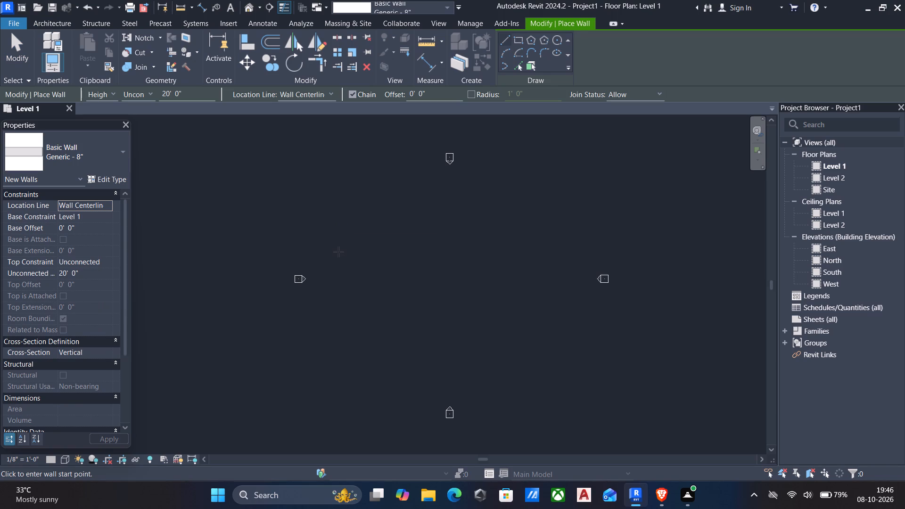
left_click(119, 179)
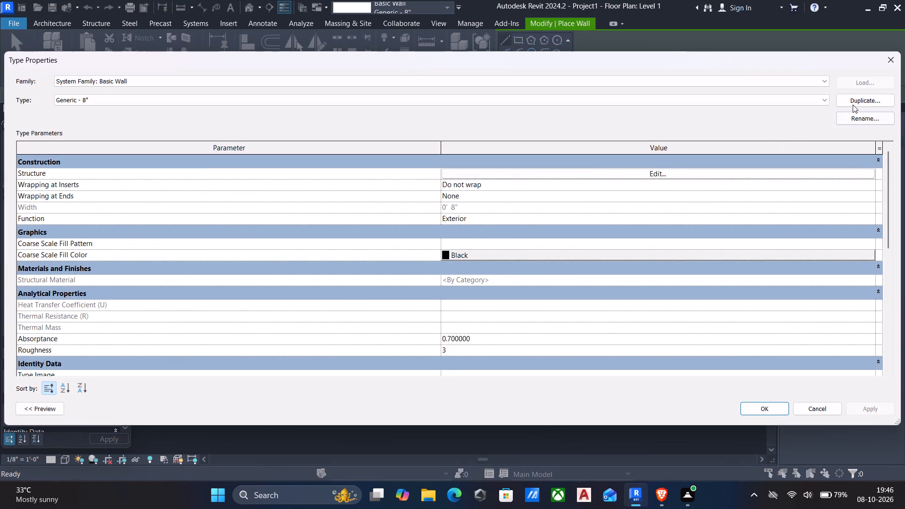
left_click(856, 100)
key("BackSpace")
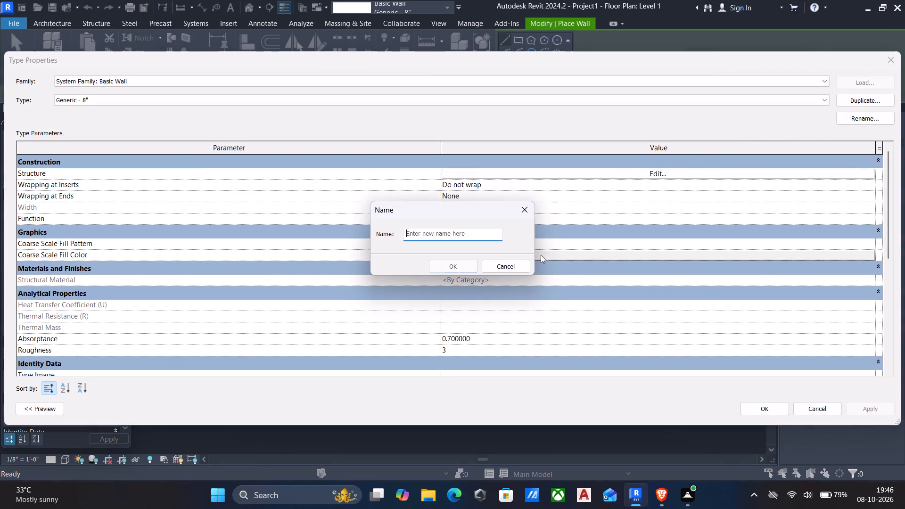
type("9\"")
key("space")
type("wall")
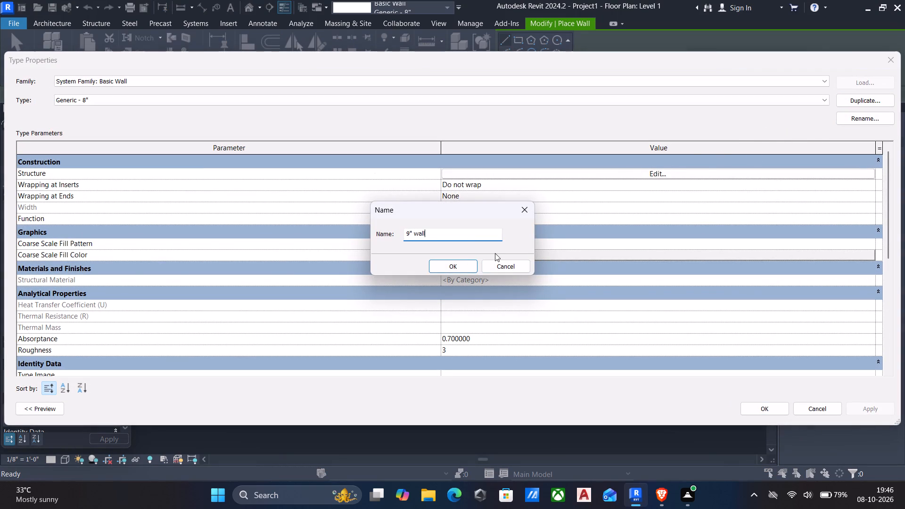
left_click(441, 264)
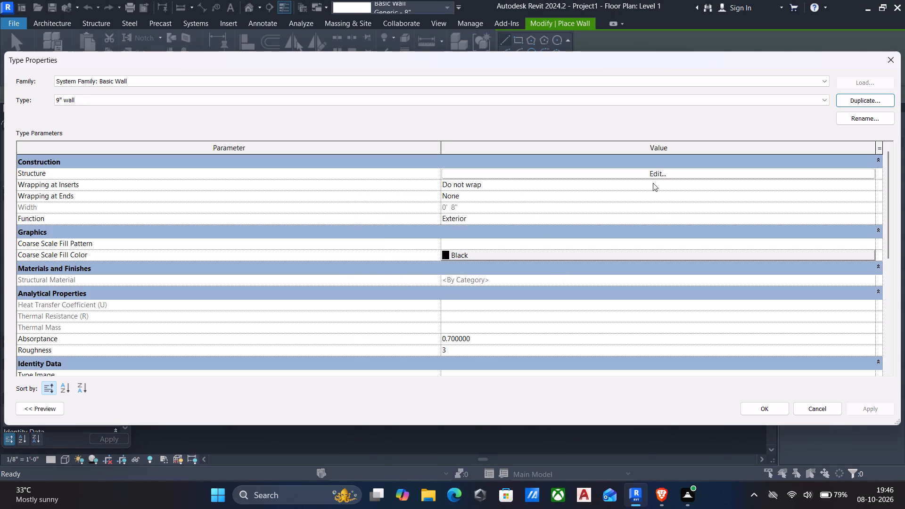
Set the structure layer thickness of the 9" wall type to 9" and apply it.
left_click(649, 176)
left_click(453, 172)
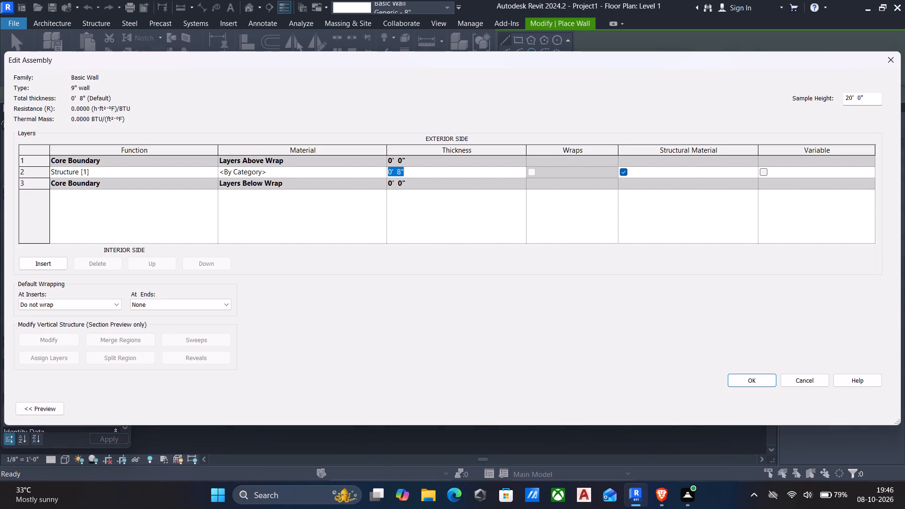
key("9")
key("shift+quotedbl")
key("Return")
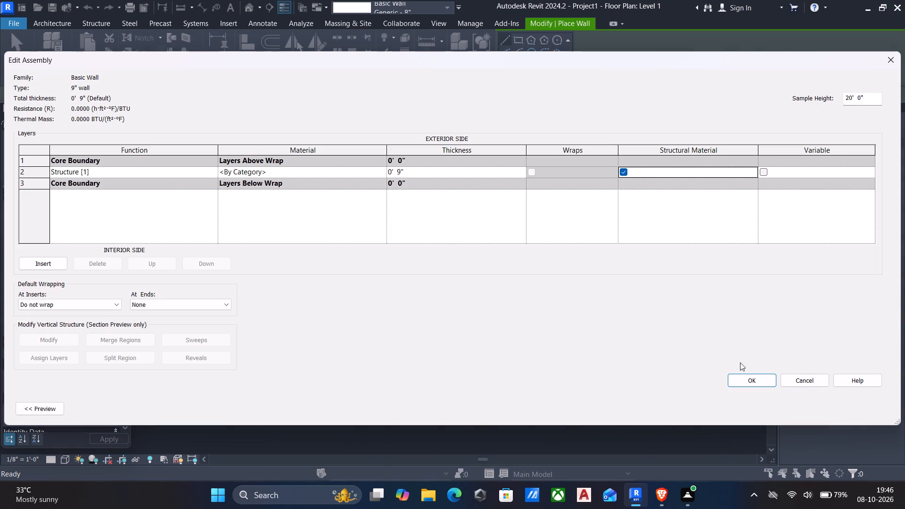
left_click(748, 384)
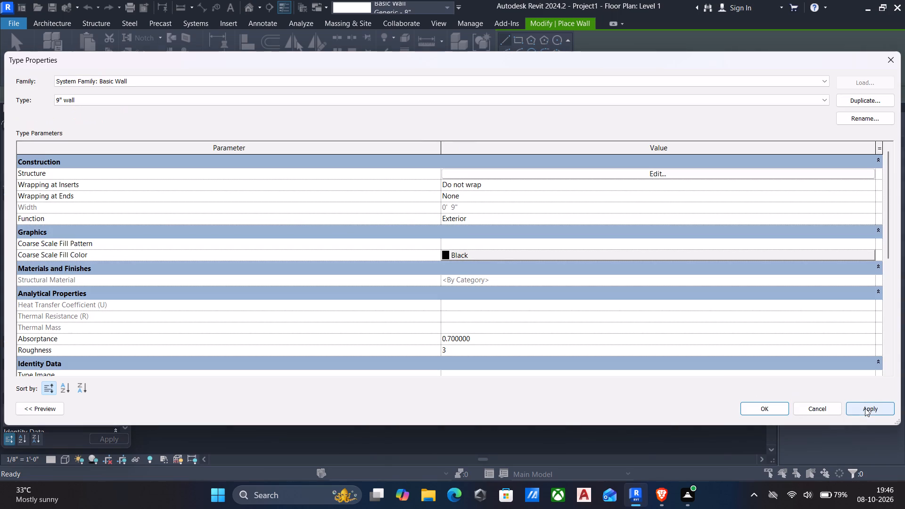
left_click(866, 408)
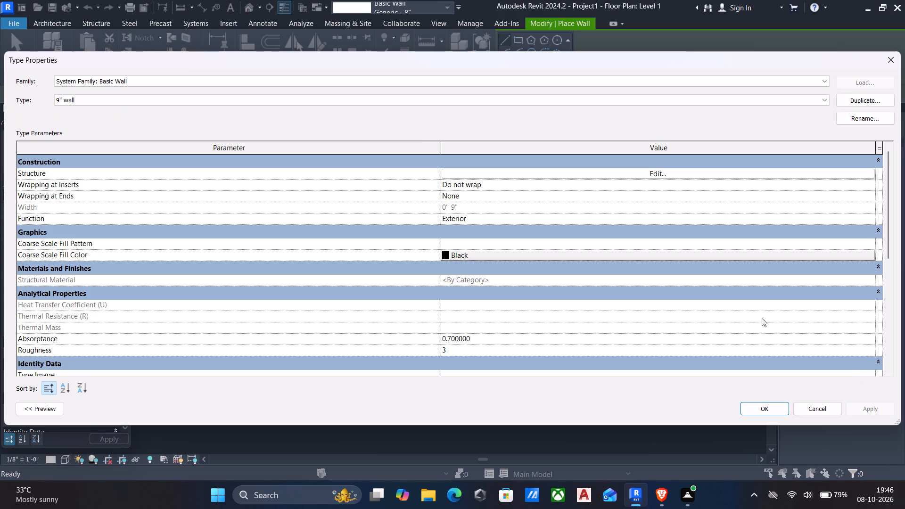
Duplicate the 9" wall type as a new type named "4.5" wall".
left_click(846, 98)
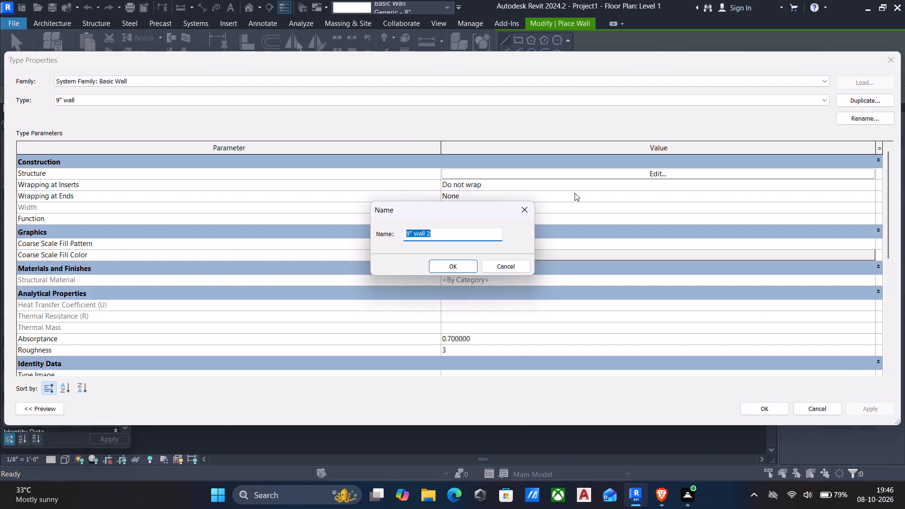
key("BackSpace")
key("4")
key("period")
type("5\"")
key("space")
type("wall")
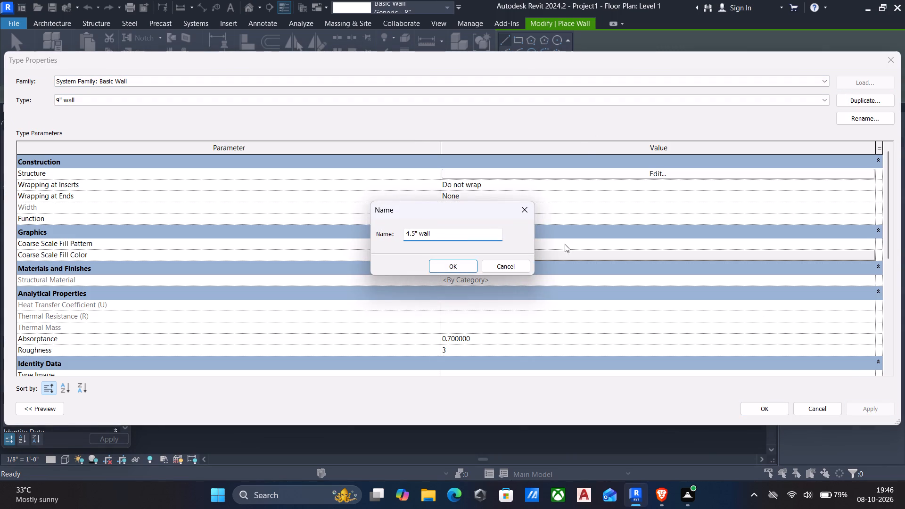
left_click(447, 269)
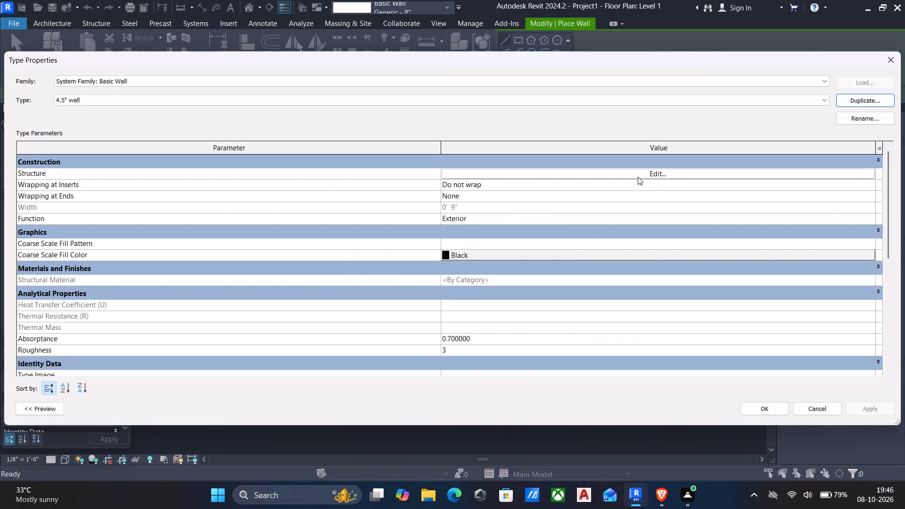
Set the structure layer thickness of the 4.5" wall type to 4.5" and accept the type properties.
left_click(642, 174)
left_click(442, 169)
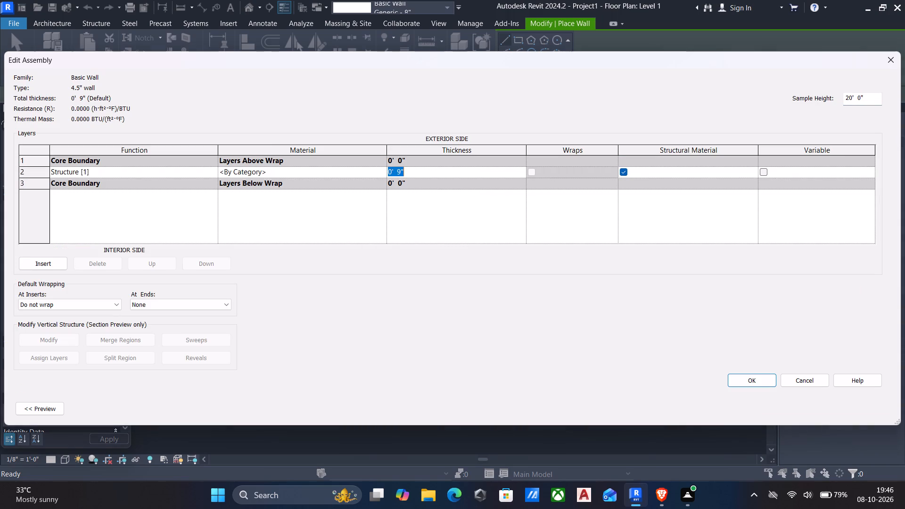
key("4")
type(".5")
key("shift+quotedbl")
key("Return")
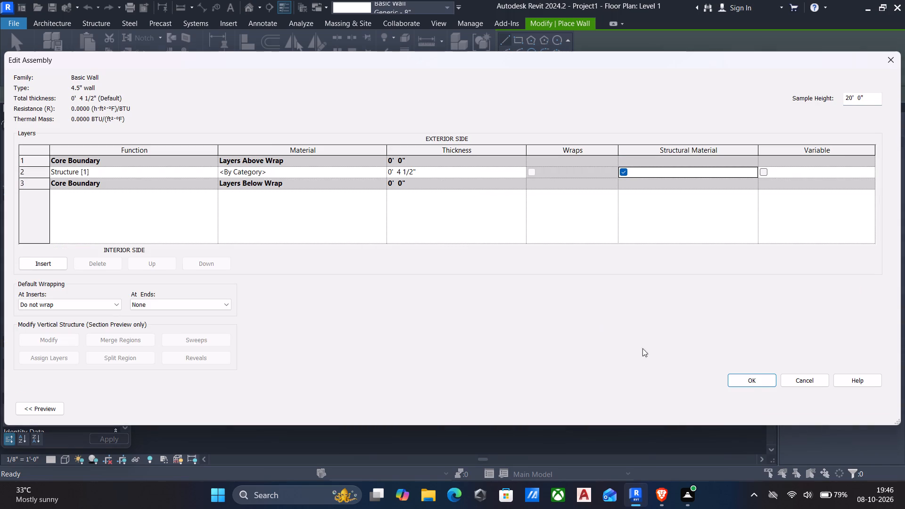
left_click(751, 380)
left_click(868, 407)
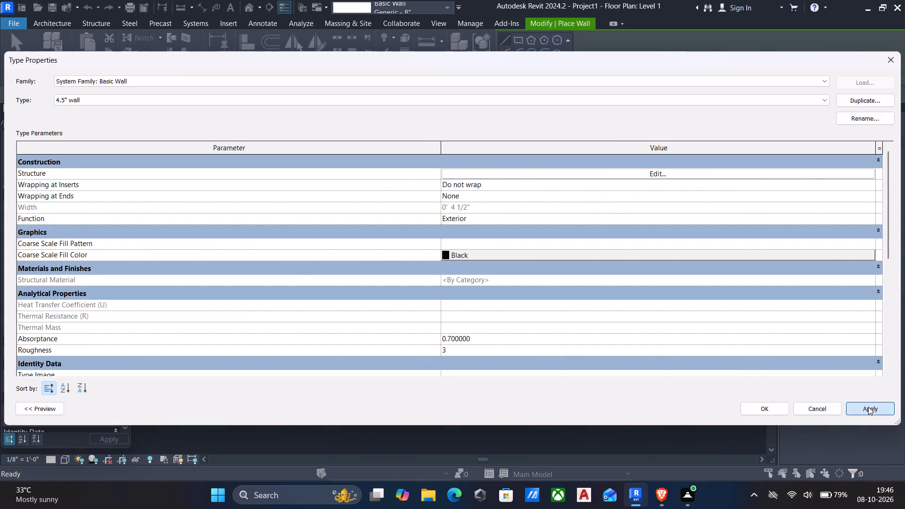
left_click(766, 406)
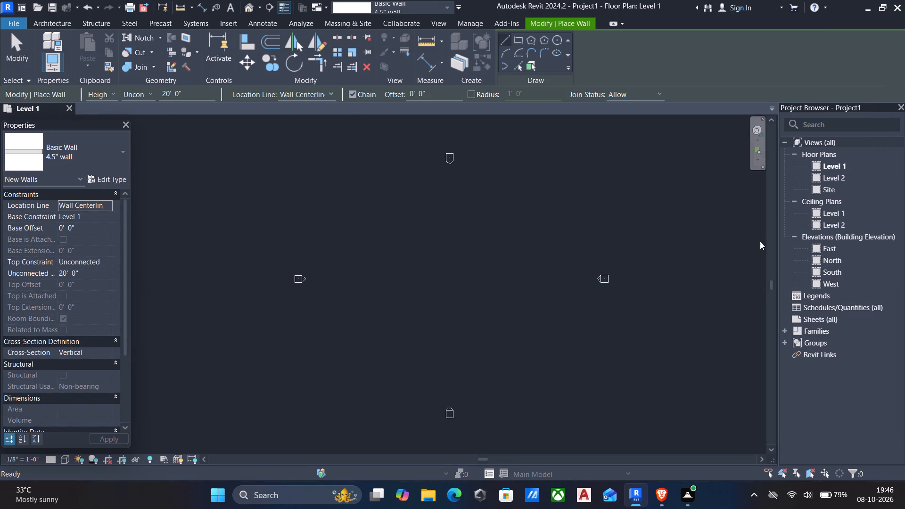
Open the South building elevation view to work on the levels.
double_click(845, 271)
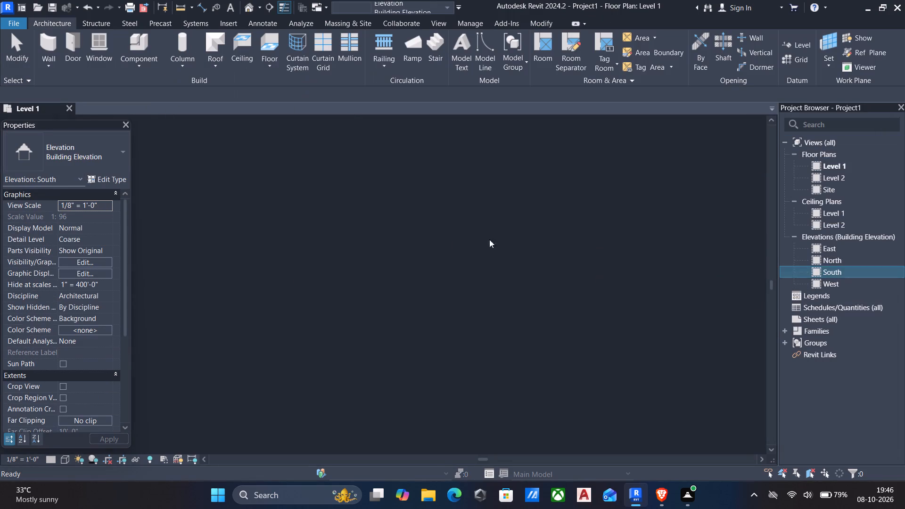
scroll(421, 260, "down", 3)
middle_click(421, 260)
middle_click_drag(424, 260, 500, 258)
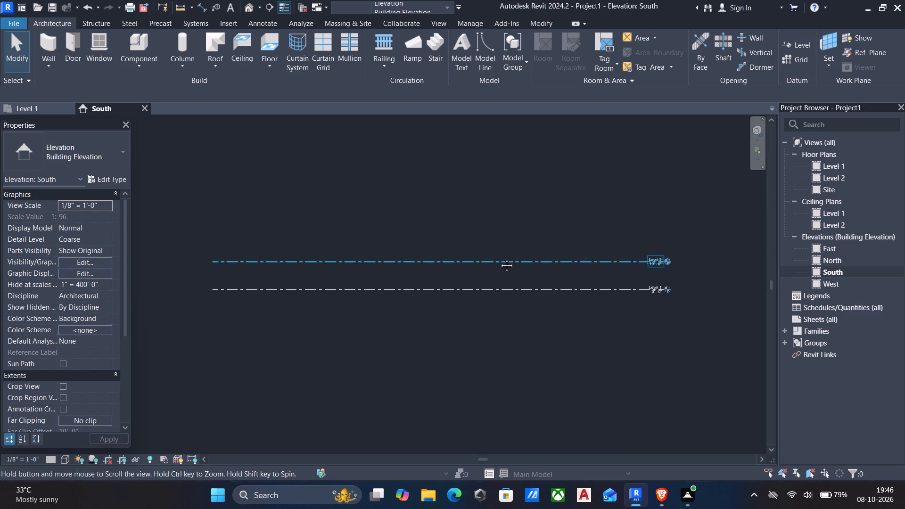
middle_click_drag(500, 258, 508, 258)
scroll(511, 254, "up", 2)
Draw a new level along the full length of Level 2, offset 6" above it.
left_click(450, 263)
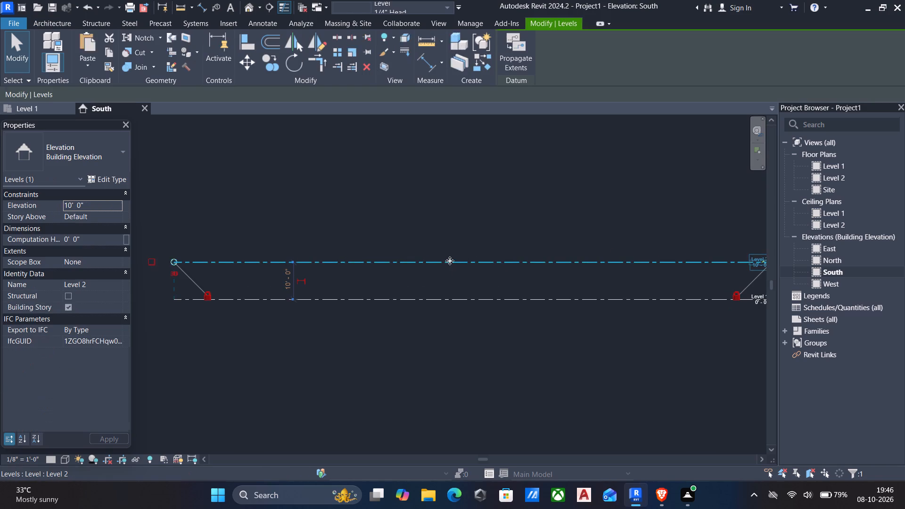
type("cs")
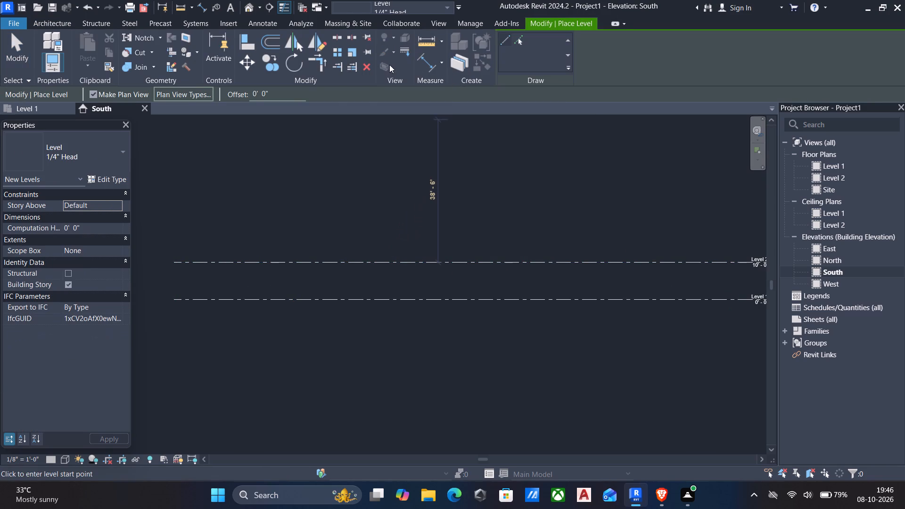
left_click_drag(282, 93, 0, 71)
type("6\"")
left_click(174, 259)
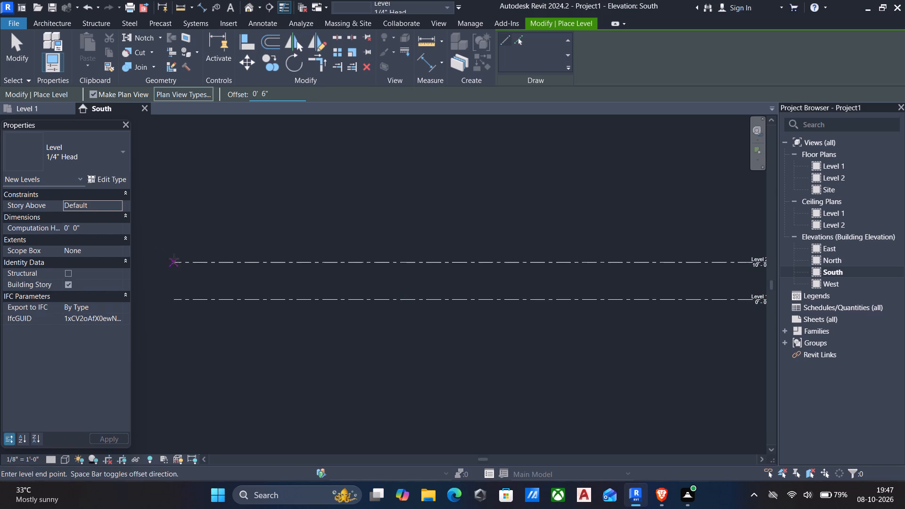
scroll(508, 239, "down", 2)
scroll(591, 253, "up", 4)
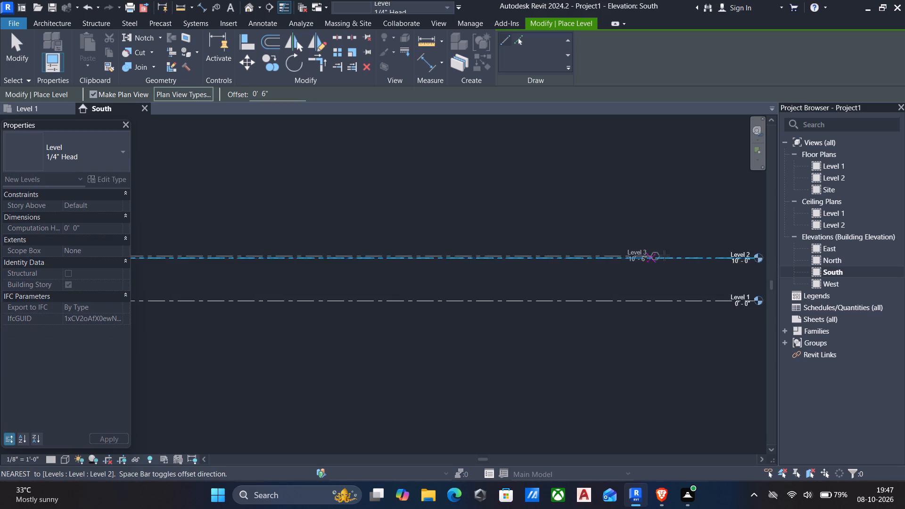
scroll(670, 255, "down", 3)
middle_click_drag(627, 268, 559, 270)
left_click(662, 254)
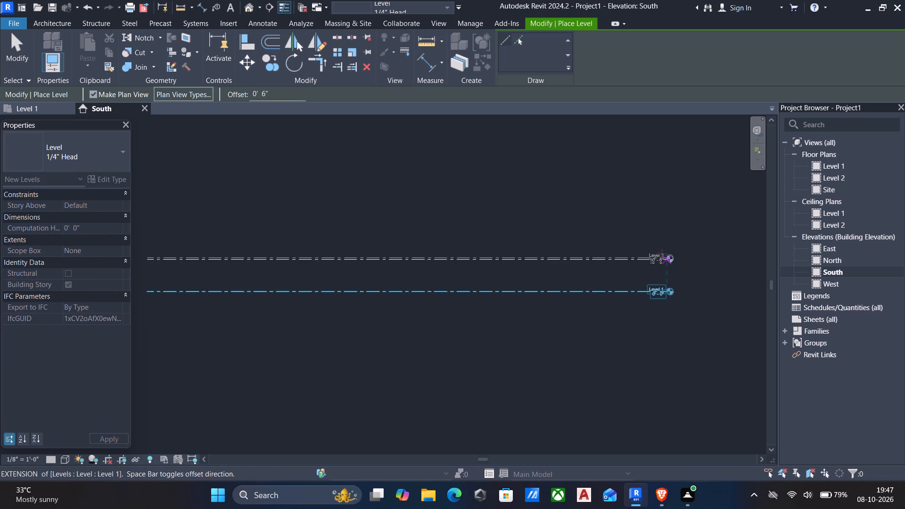
key("Escape")
scroll(661, 254, "down", 1)
middle_click(663, 257)
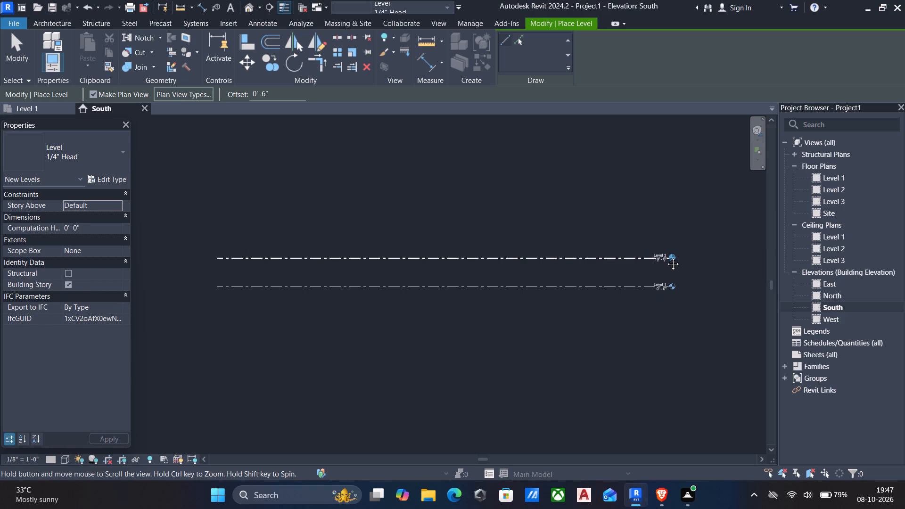
scroll(666, 256, "up", 1)
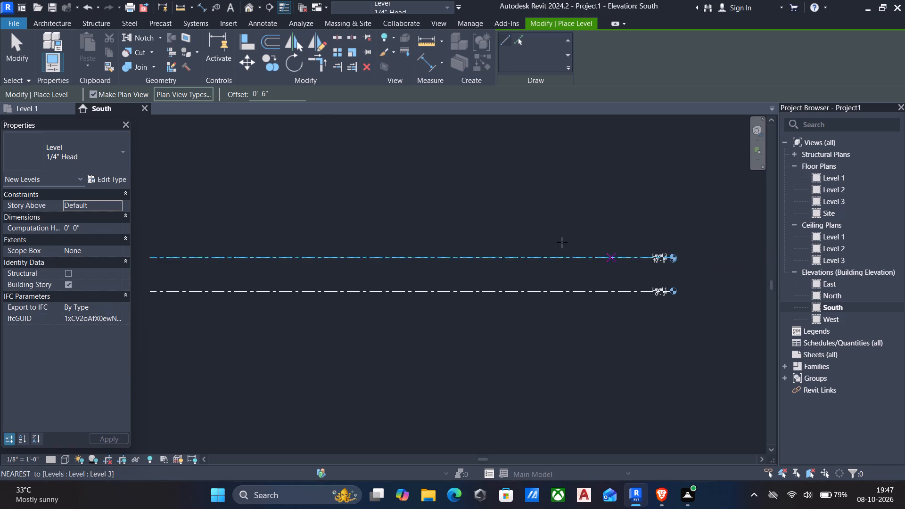
Draw a new level along the full length of Level 3, offset 10' above it.
left_click_drag(288, 94, 275, 94)
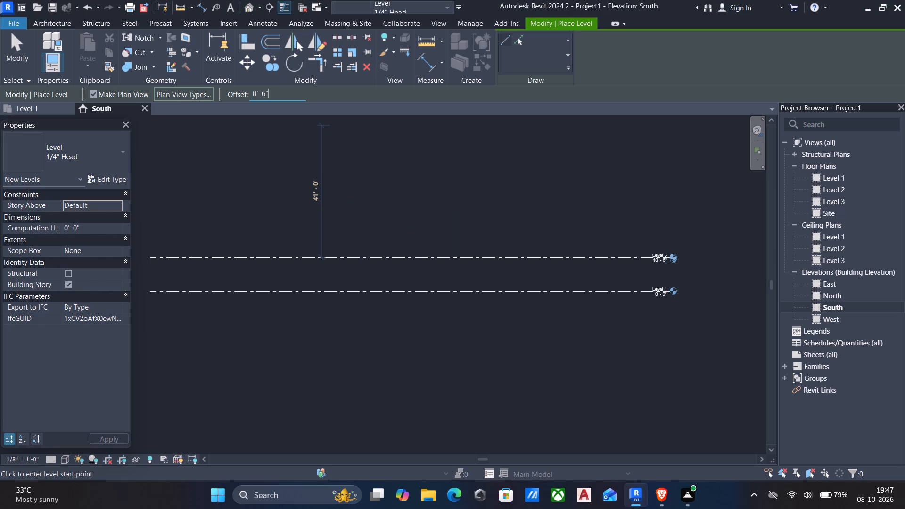
left_click_drag(275, 94, 189, 88)
type("10")
key("apostrophe")
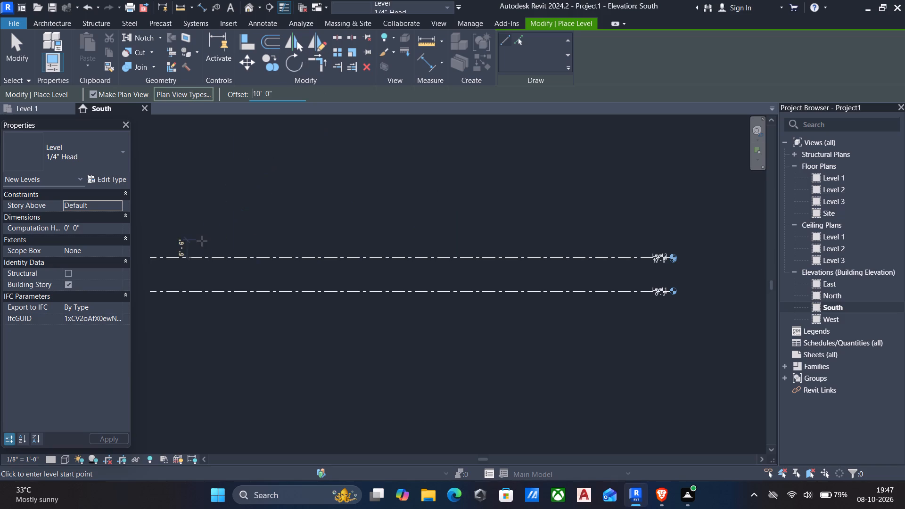
scroll(180, 246, "up", 5)
scroll(198, 268, "down", 3)
middle_click_drag(205, 268, 291, 239)
scroll(254, 227, "up", 4)
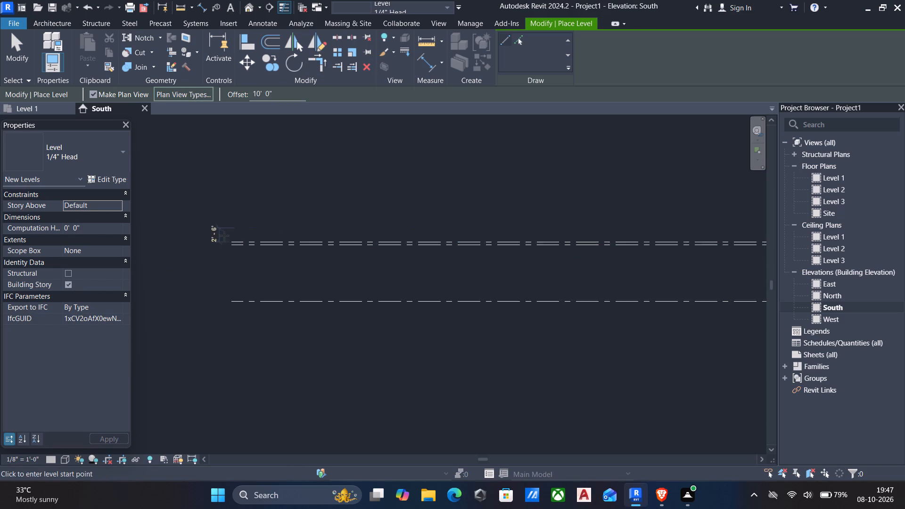
scroll(224, 236, "up", 2)
left_click_drag(235, 246, 242, 244)
scroll(330, 245, "down", 4)
middle_click_drag(346, 248, 296, 265)
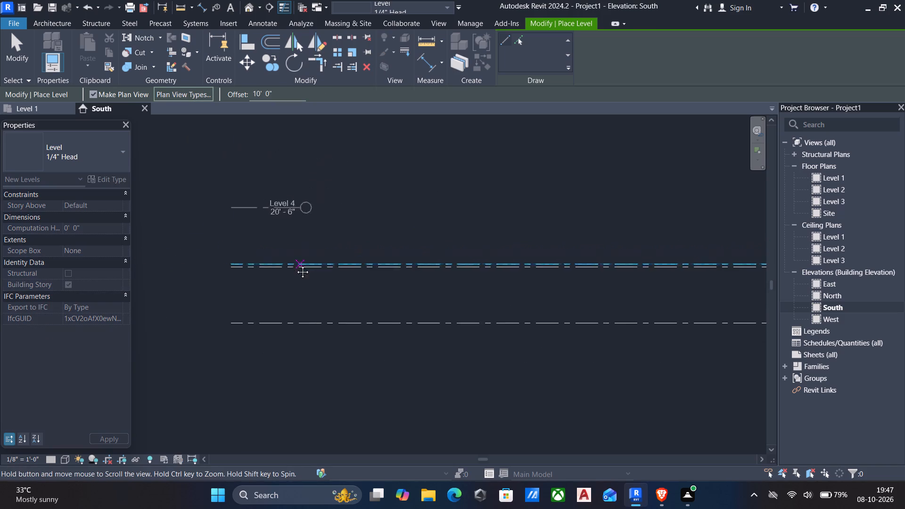
middle_click_drag(296, 265, 243, 274)
scroll(243, 274, "down", 1)
scroll(346, 269, "down", 4)
scroll(529, 252, "down", 1)
middle_click_drag(523, 262, 391, 283)
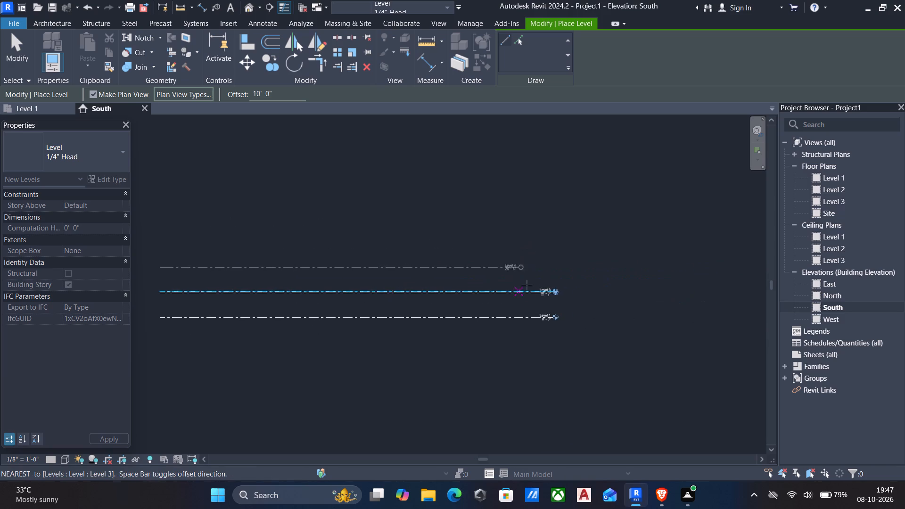
scroll(565, 285, "up", 1)
left_click(550, 276)
scroll(550, 276, "down", 1)
middle_click_drag(569, 280, 588, 280)
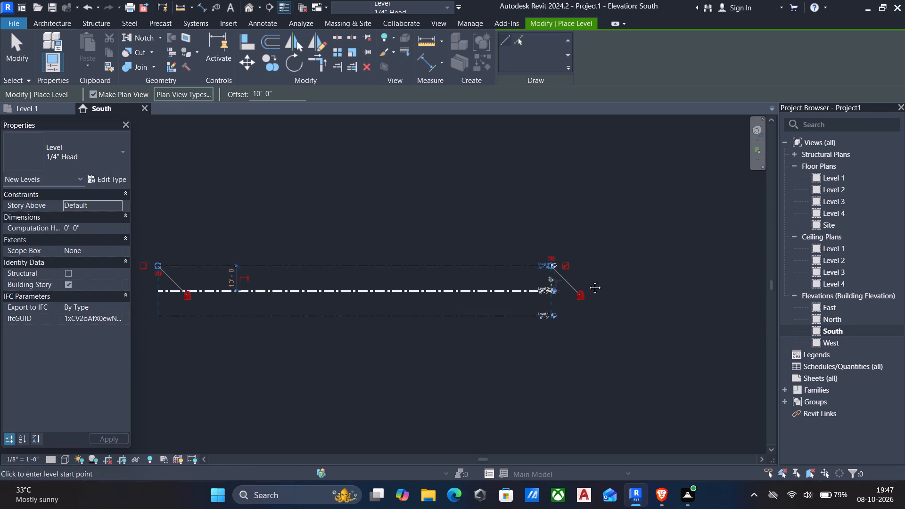
middle_click_drag(588, 280, 610, 280)
key("Escape")
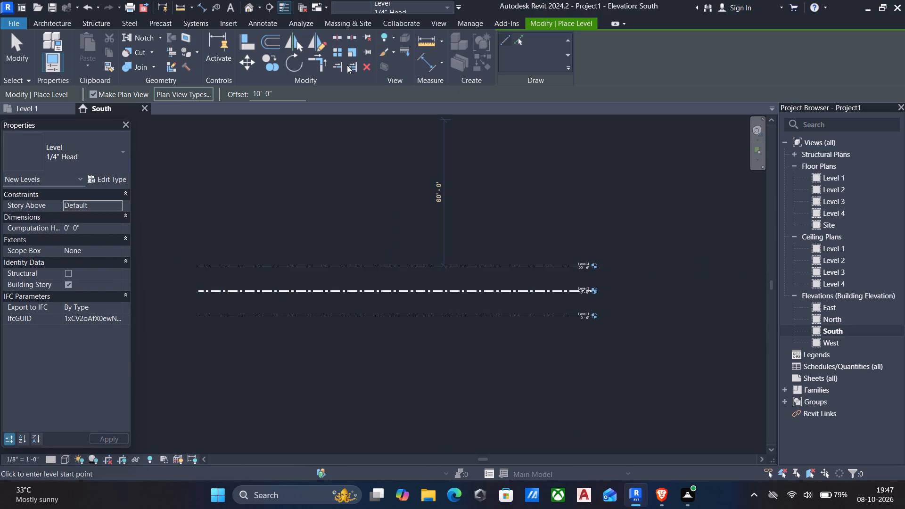
Draw a new level along the full length of Level 4, offset 6" above it.
left_click_drag(300, 95, 105, 100)
type("6\"")
left_click(201, 263)
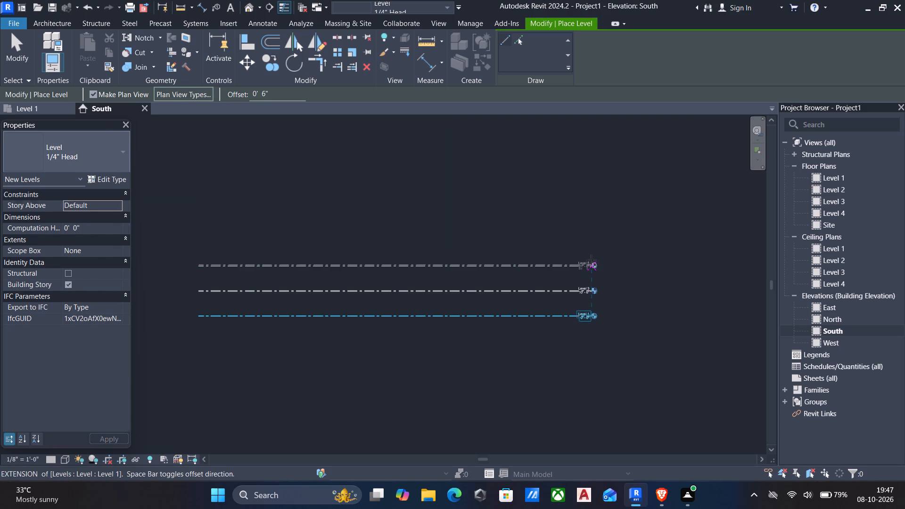
left_click(592, 260)
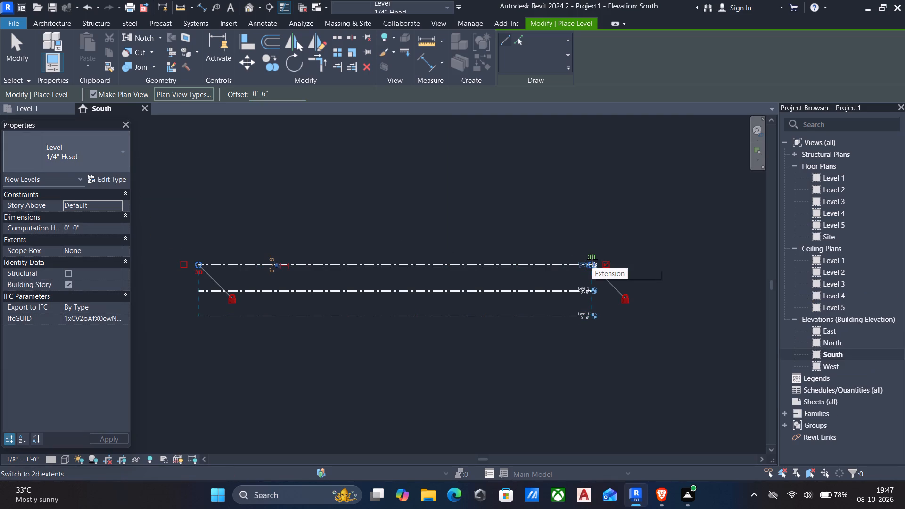
key("Escape")
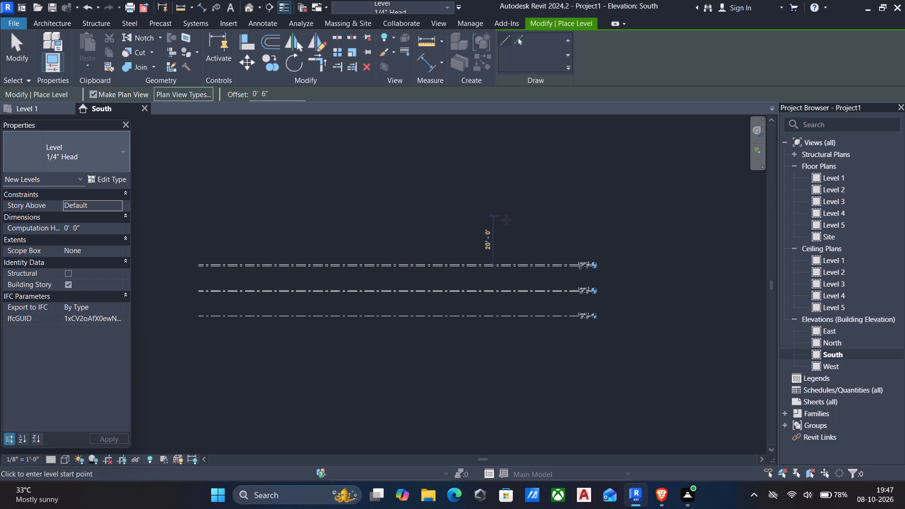
key("Escape")
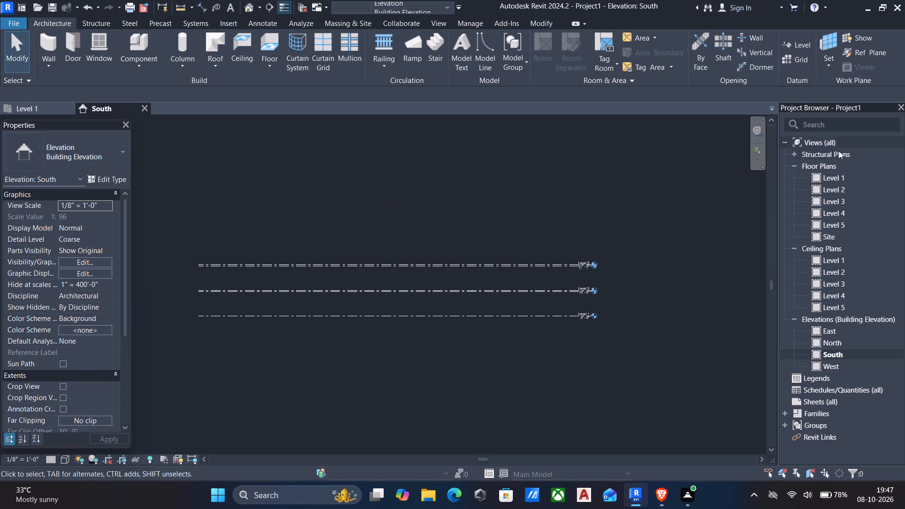
Open the Level 1 floor plan view.
double_click(837, 177)
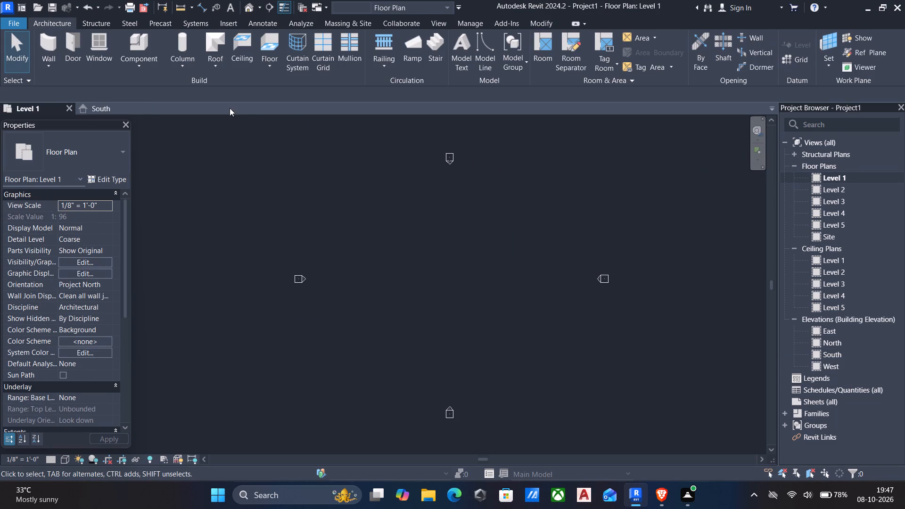
scroll(185, 108, "up", 3)
scroll(355, 152, "down", 4)
scroll(463, 183, "up", 5)
Start a 4.5" wall with its height up to Level 2 and its location line at Finish Face: Exterior.
type("wa")
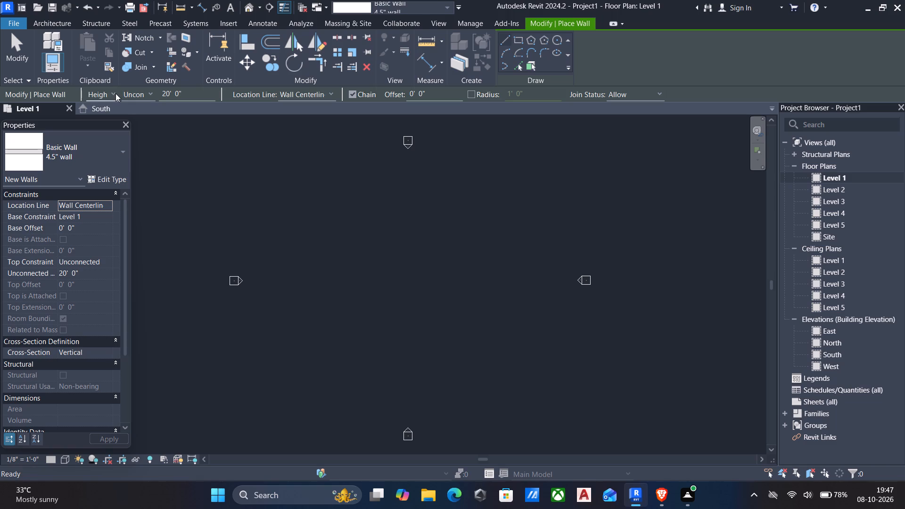
left_click(115, 94)
left_click(115, 93)
left_click(167, 93)
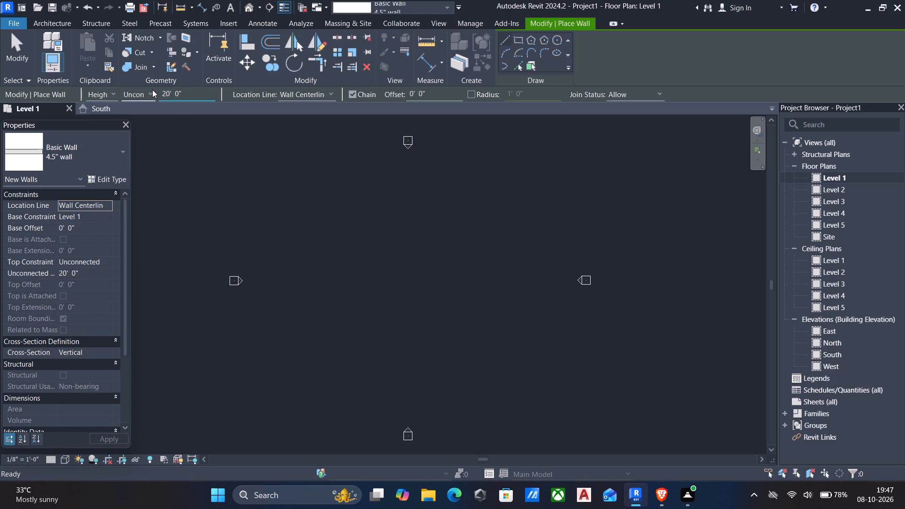
left_click(150, 94)
left_click(141, 119)
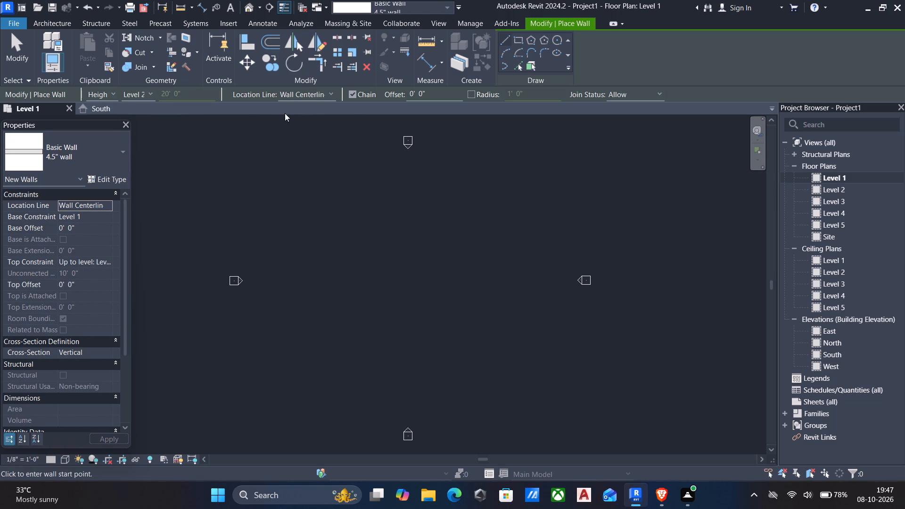
left_click(306, 95)
left_click(298, 121)
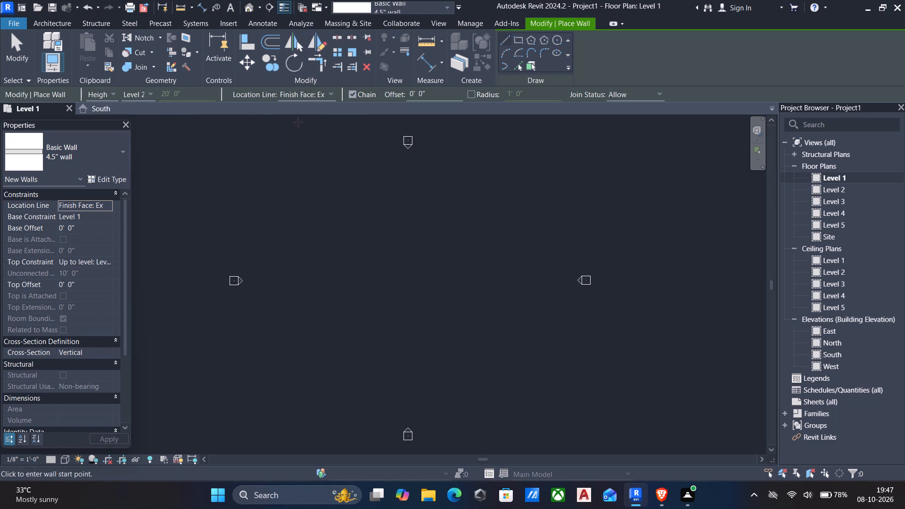
Draw the chained north walls: about 16' east, extended 4' farther east, about 4' north, and about 16' east.
scroll(420, 263, "up", 4)
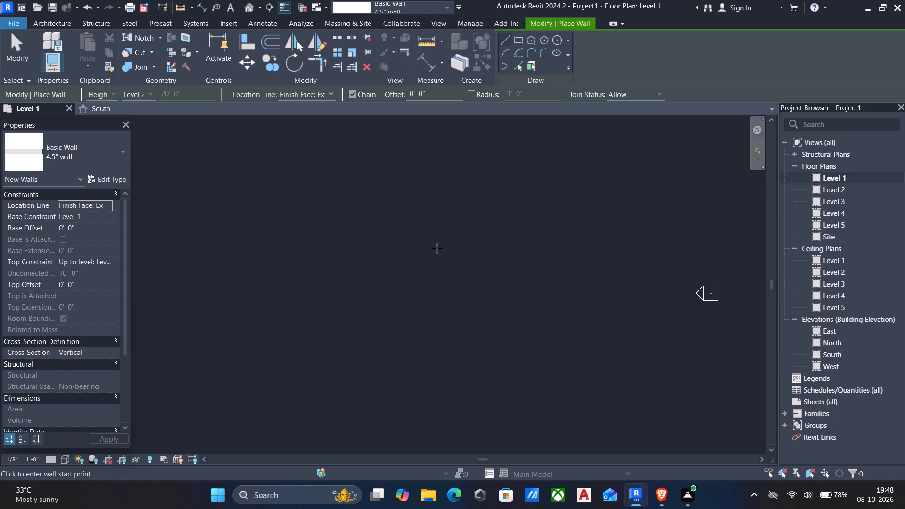
scroll(312, 209, "down", 4)
scroll(315, 212, "up", 5)
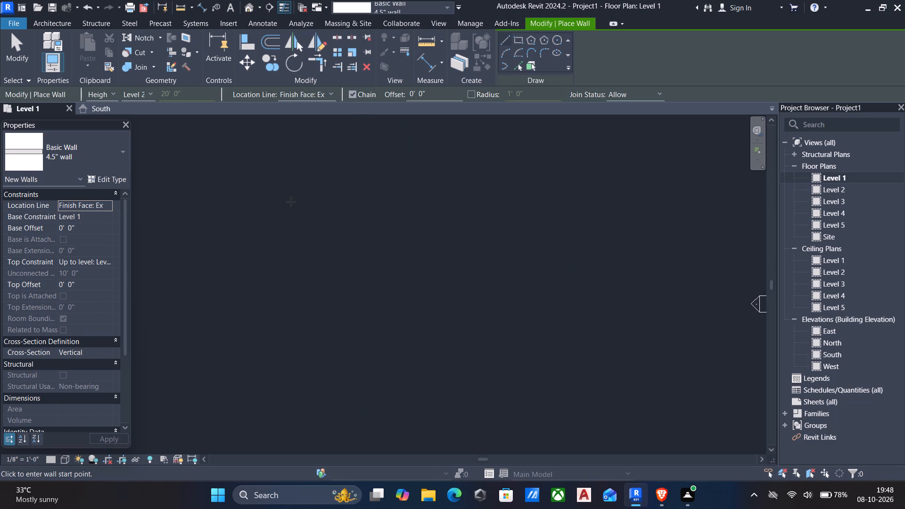
left_click(291, 202)
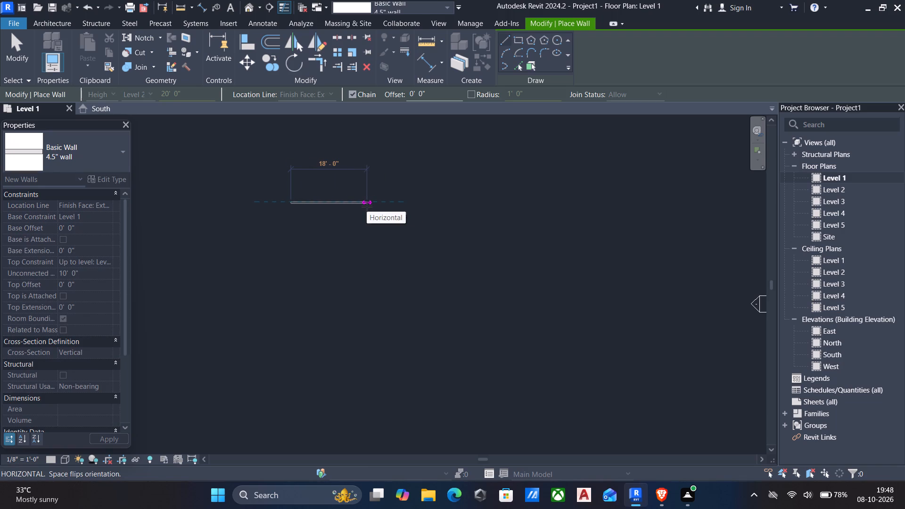
left_click(360, 206)
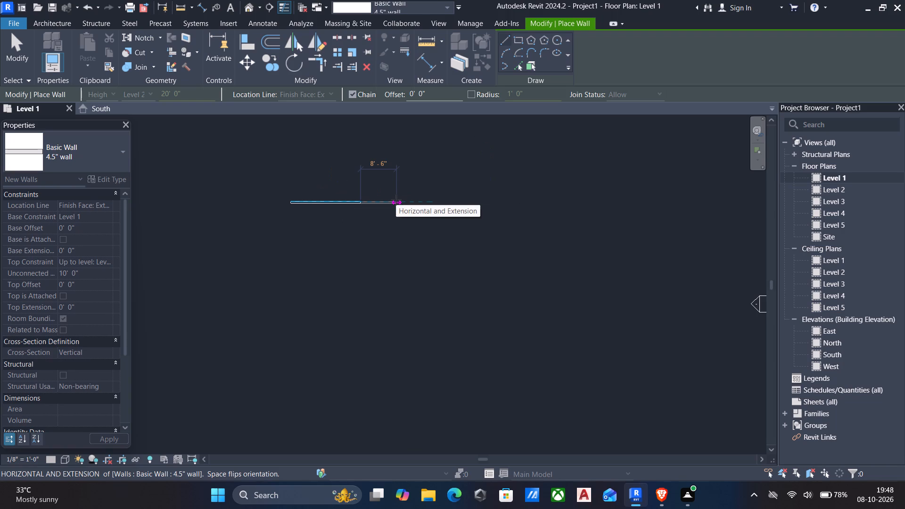
scroll(396, 200, "up", 3)
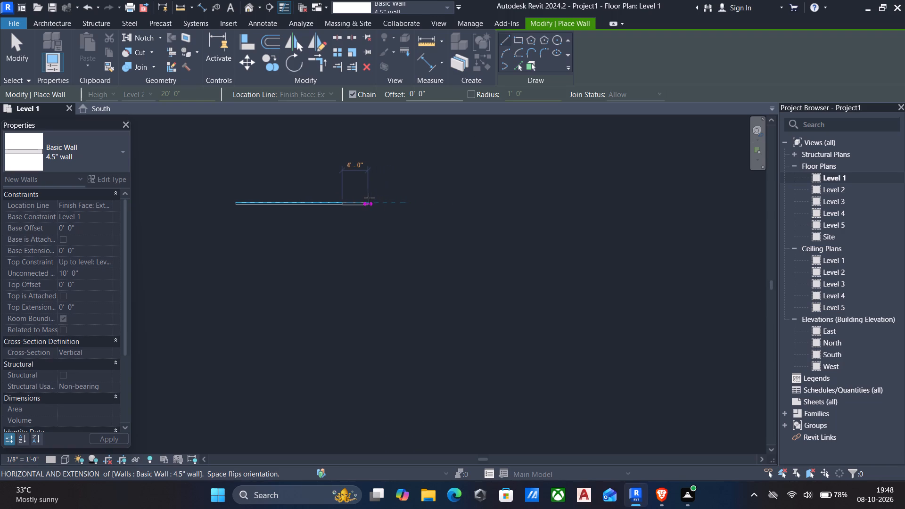
left_click(369, 198)
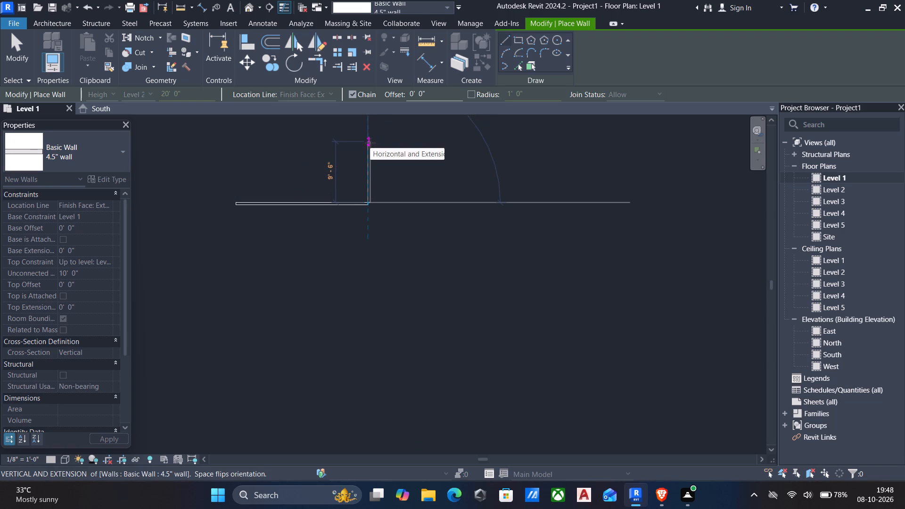
left_click(368, 175)
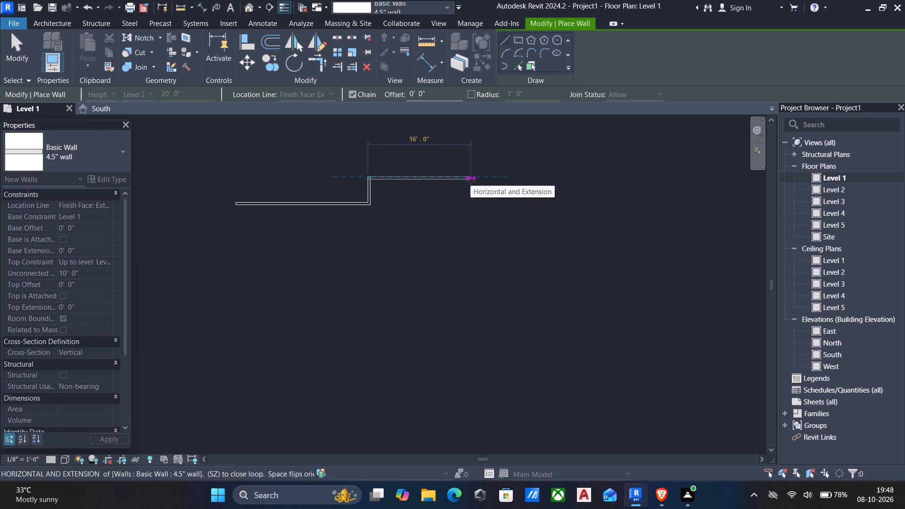
left_click(474, 177)
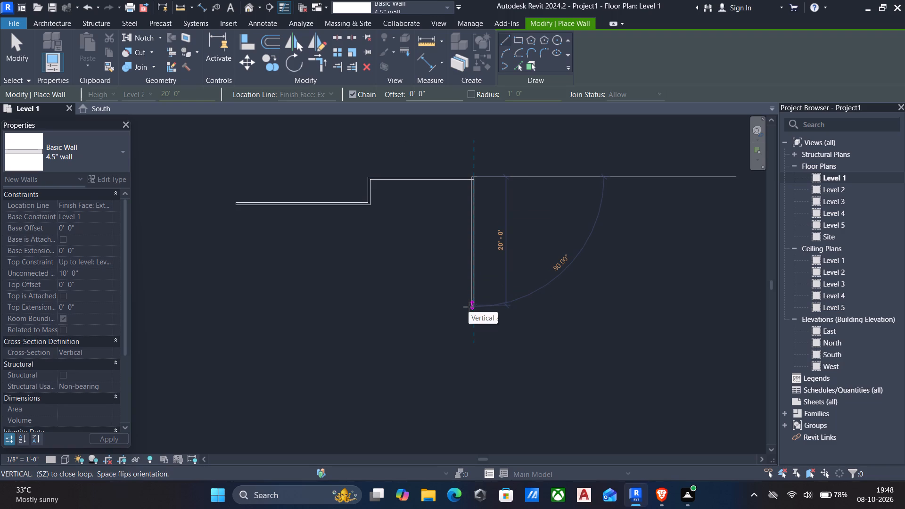
Continue the walls about 20' south, 2' east, 13' 6" south, 12' 6" west and 12' 6" north, then end the chain.
left_click(469, 307)
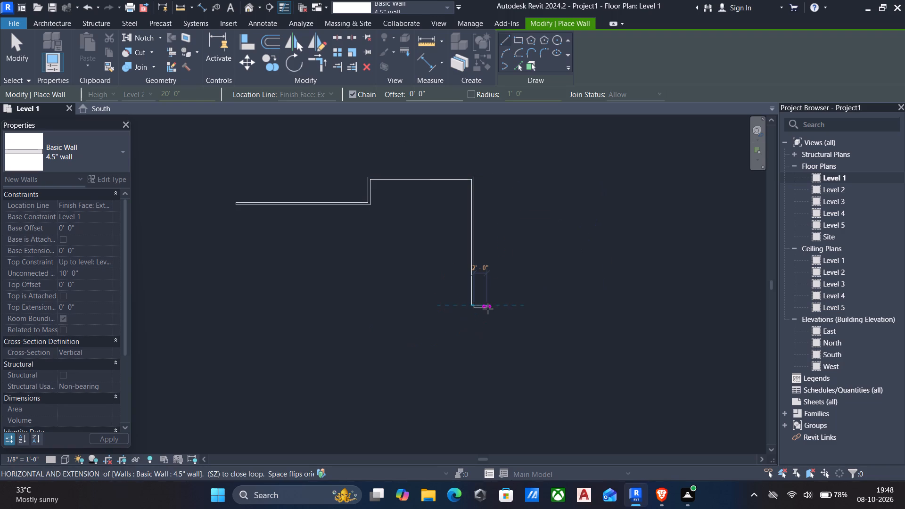
left_click(489, 308)
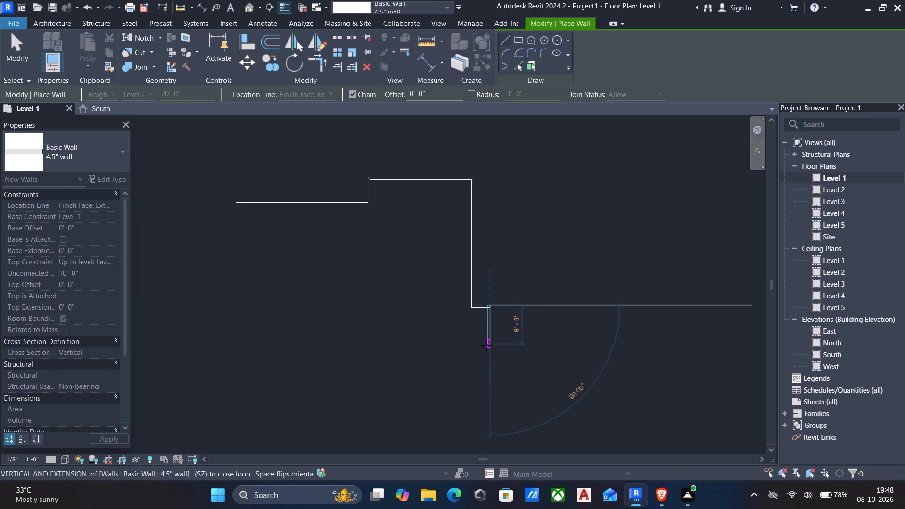
left_click(486, 392)
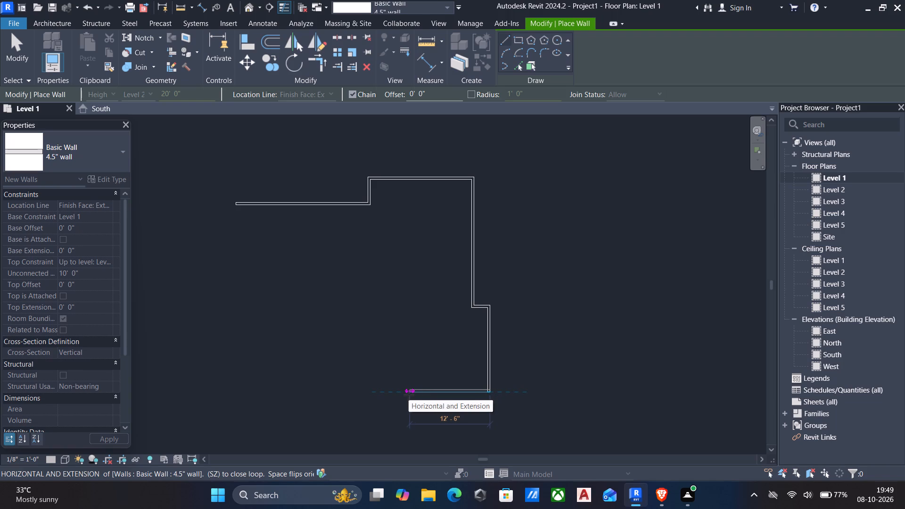
left_click(409, 395)
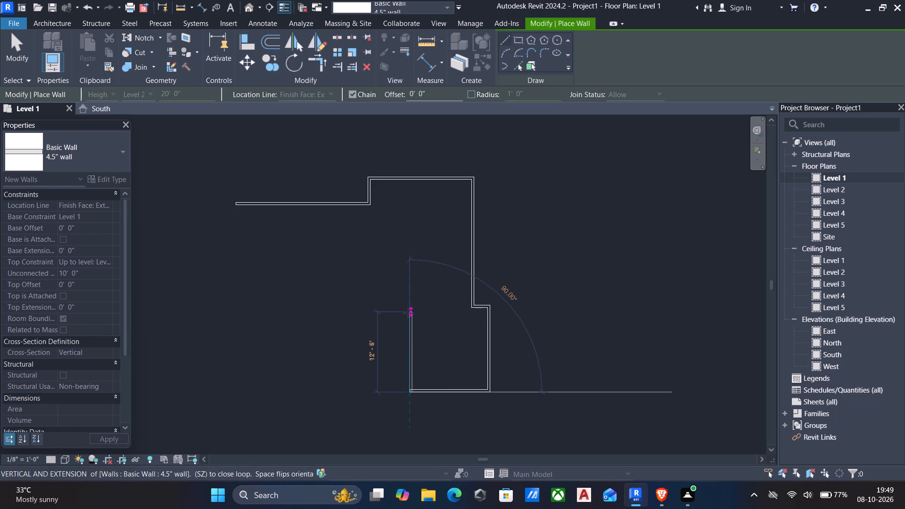
left_click(408, 312)
key("Escape")
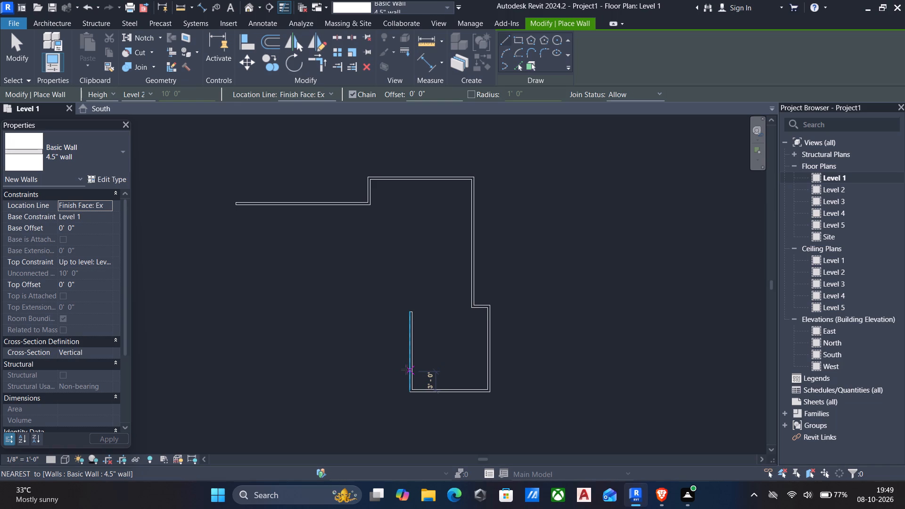
From the southeast room's west wall, draw chained walls 17' 6" west, 8' 9 3/4" north, 9' 6" west and 17' north, closing the outline.
left_click(406, 369)
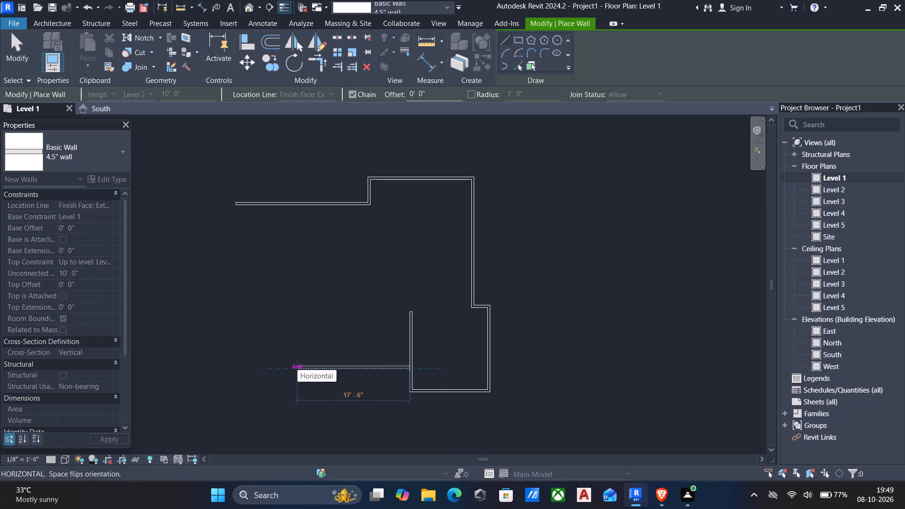
left_click(297, 365)
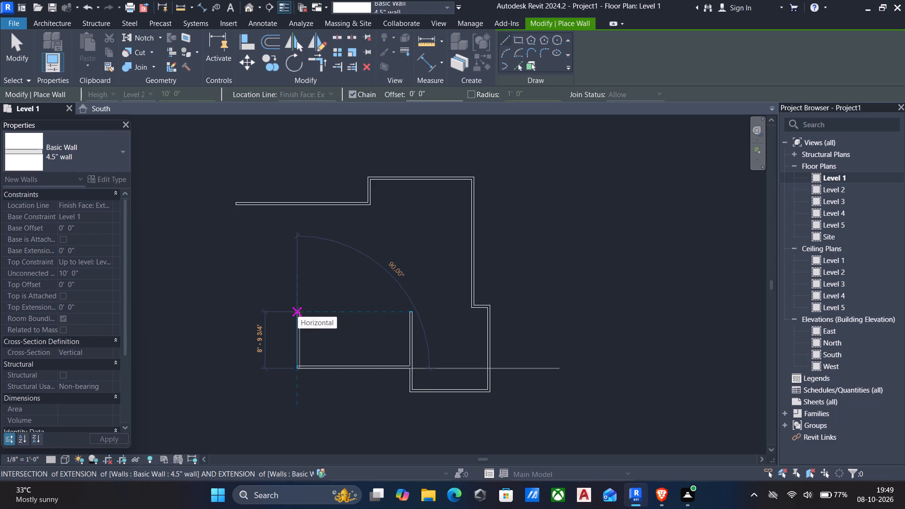
left_click(298, 312)
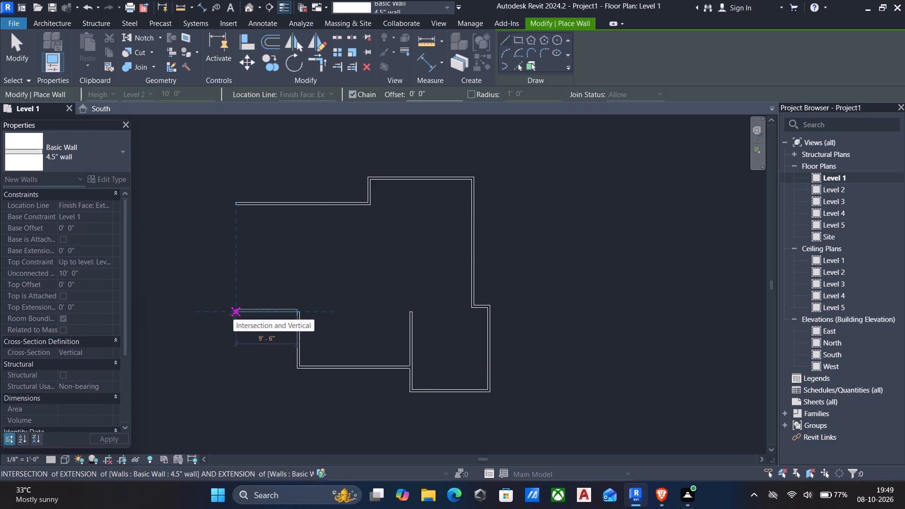
left_click(233, 315)
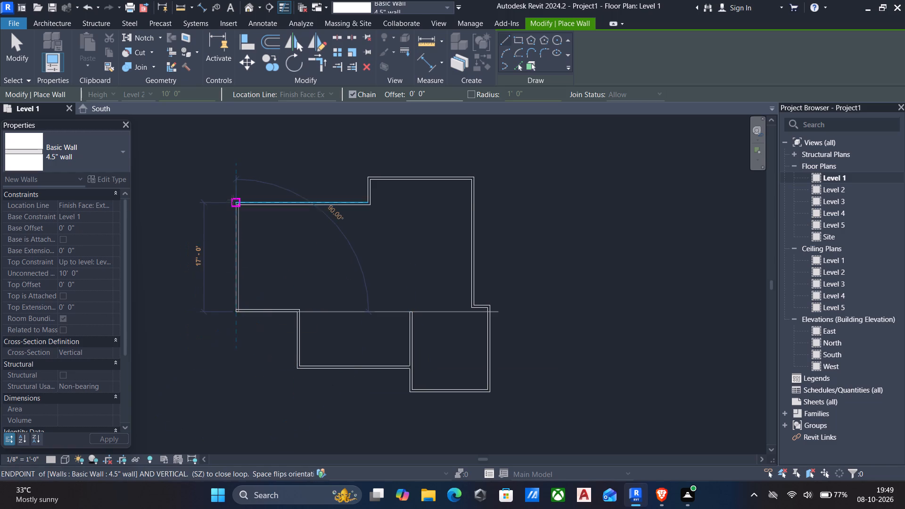
left_click(232, 200)
key("Escape")
scroll(275, 235, "down", 2)
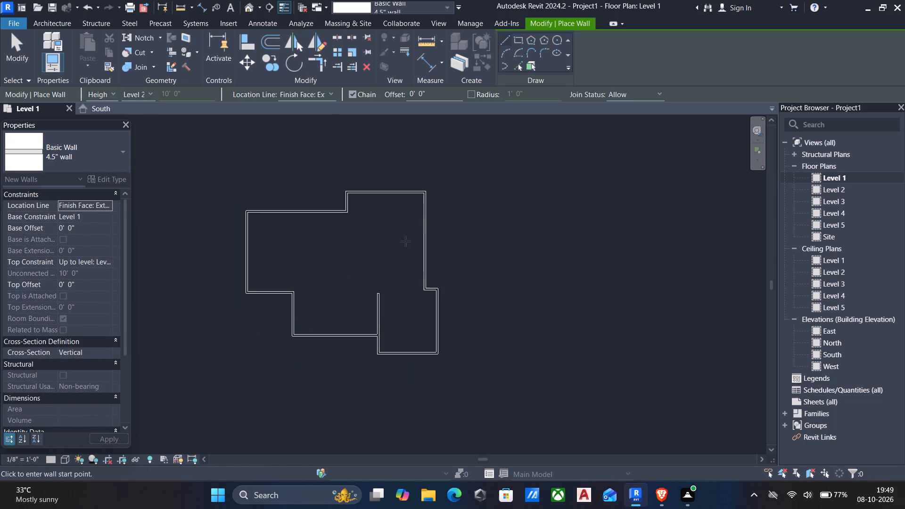
scroll(396, 244, "down", 3)
middle_click_drag(395, 247, 422, 244)
scroll(422, 244, "down", 1)
middle_click_drag(424, 242, 424, 259)
scroll(374, 243, "up", 6)
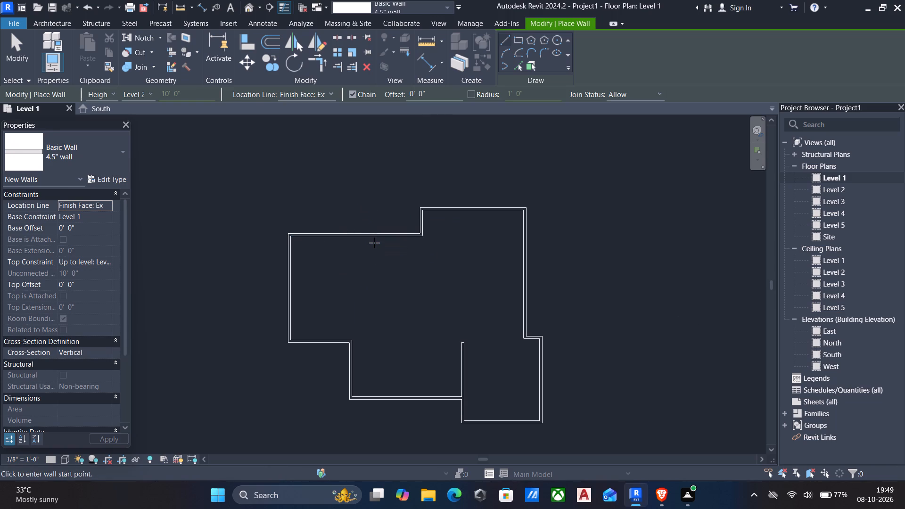
key("Escape")
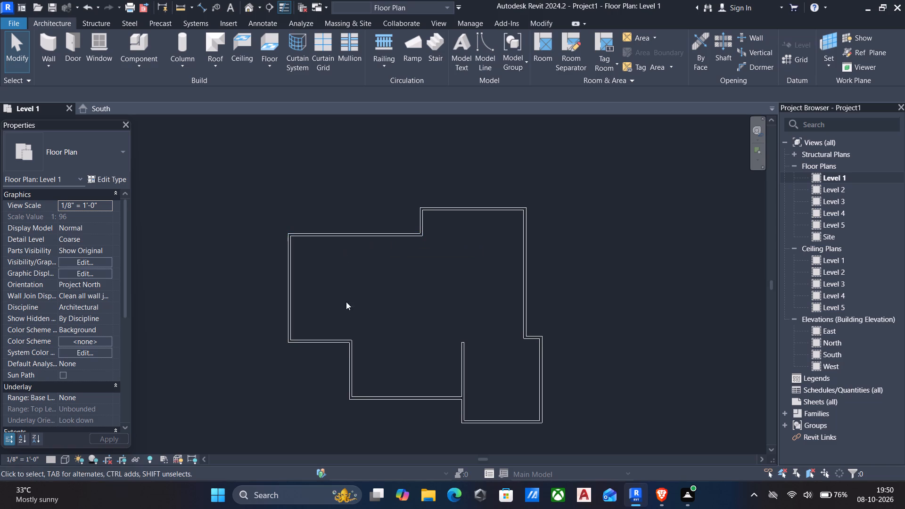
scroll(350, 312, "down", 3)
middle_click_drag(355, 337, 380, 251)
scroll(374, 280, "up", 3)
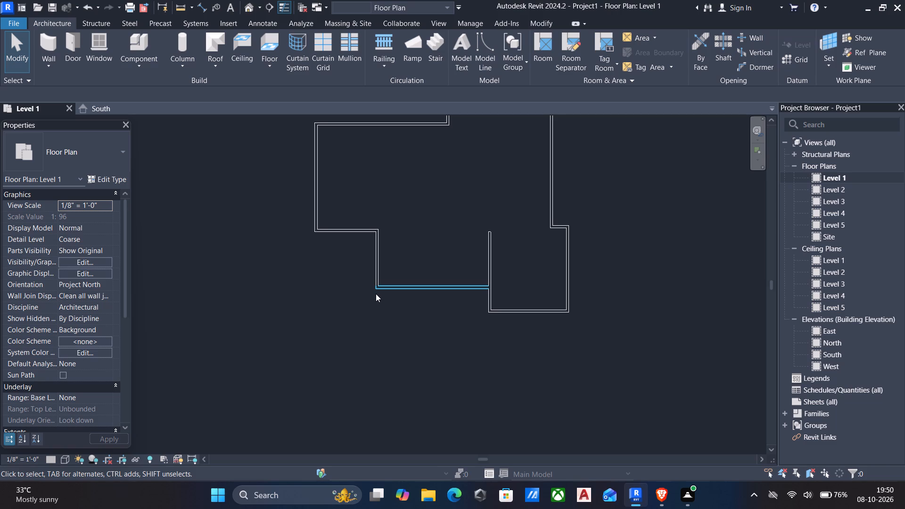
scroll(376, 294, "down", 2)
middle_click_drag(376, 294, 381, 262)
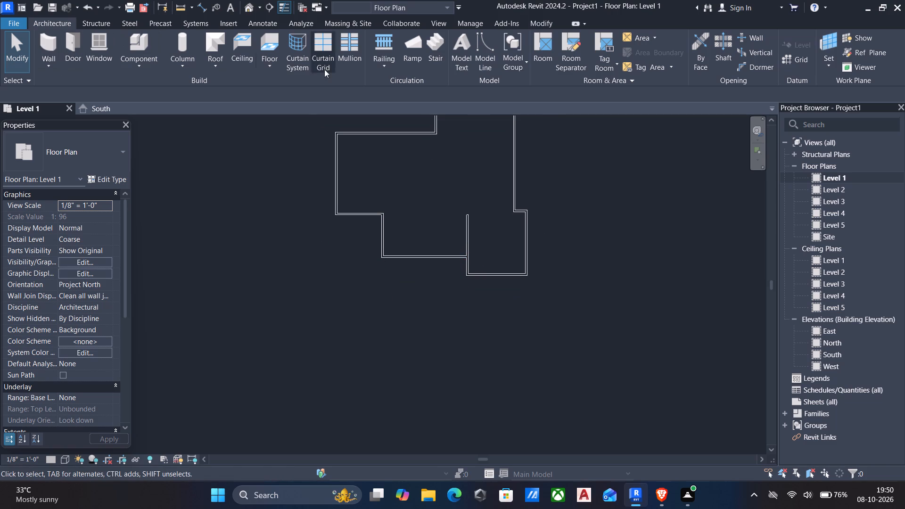
Open the default 3D view and set its detail level to Coarse and its visual style to Shaded.
left_click(248, 7)
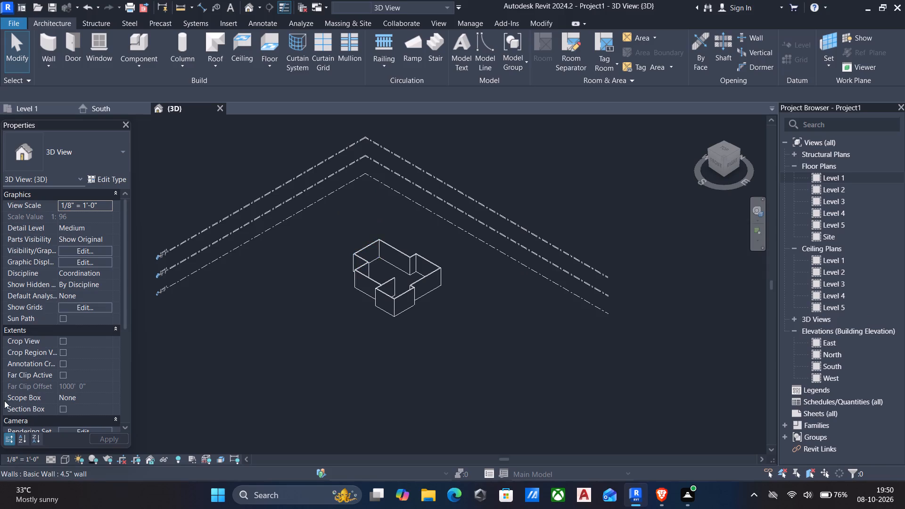
left_click(48, 460)
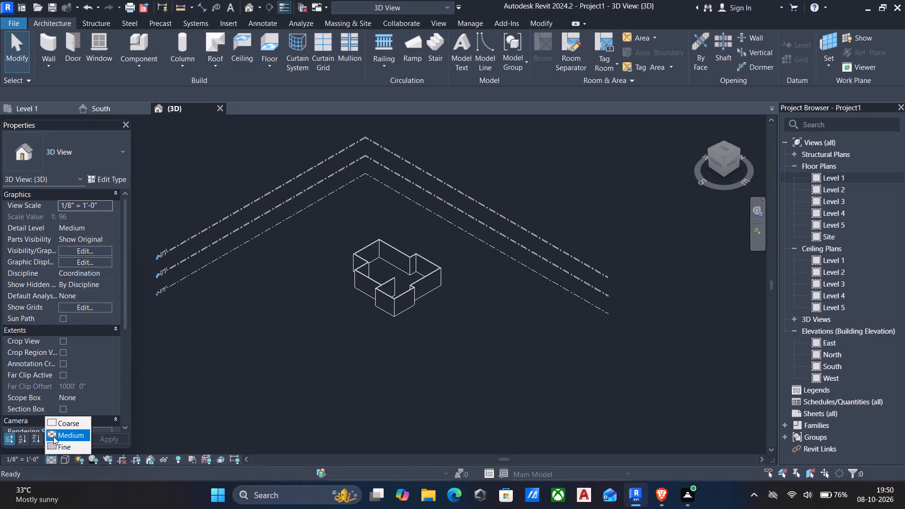
left_click(58, 420)
left_click(64, 457)
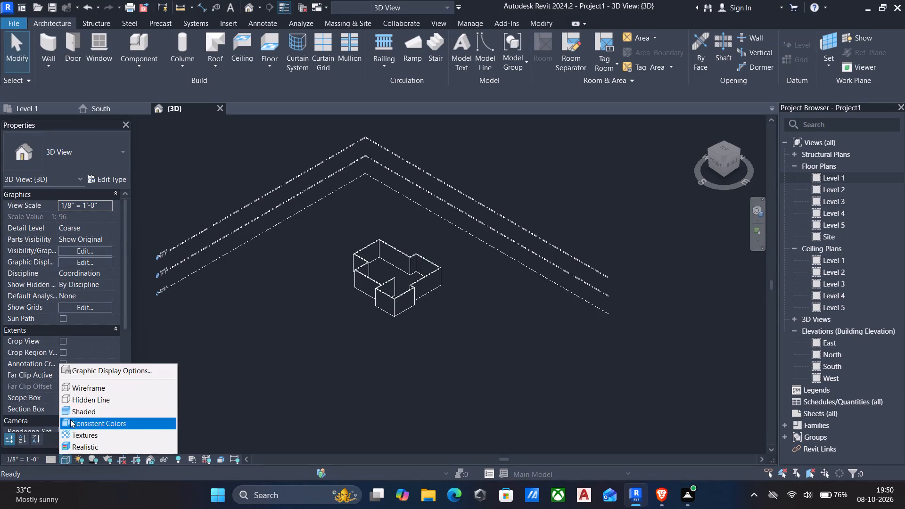
left_click(70, 410)
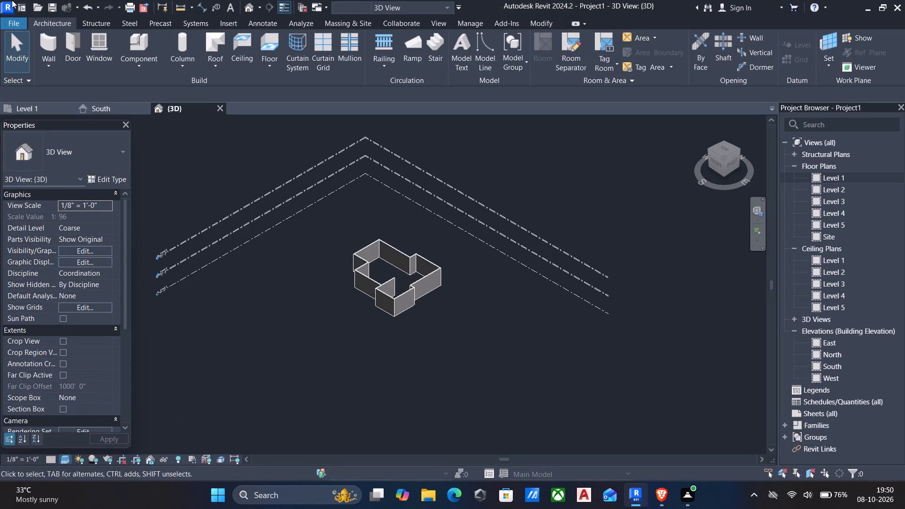
Examine the Level 1 walls in 3D from the south side.
scroll(318, 329, "down", 1)
middle_click_drag(318, 329, 325, 323)
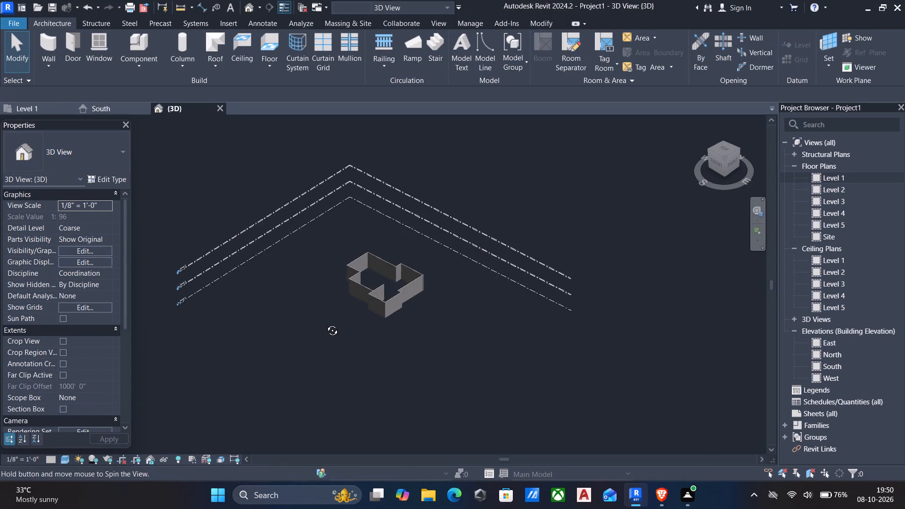
middle_click_drag(325, 323, 385, 296)
scroll(385, 295, "up", 7, "shift")
scroll(365, 297, "down", 4)
middle_click_drag(364, 302, 400, 304)
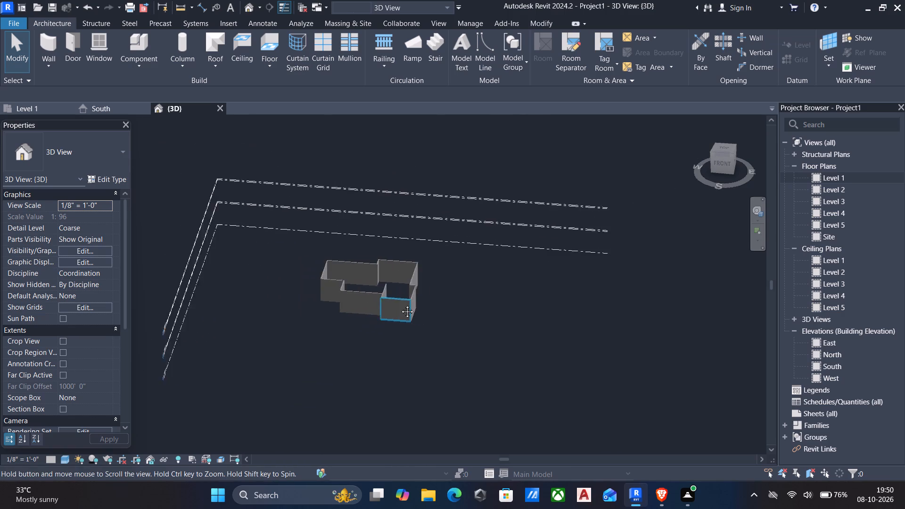
middle_click_drag(400, 304, 459, 334)
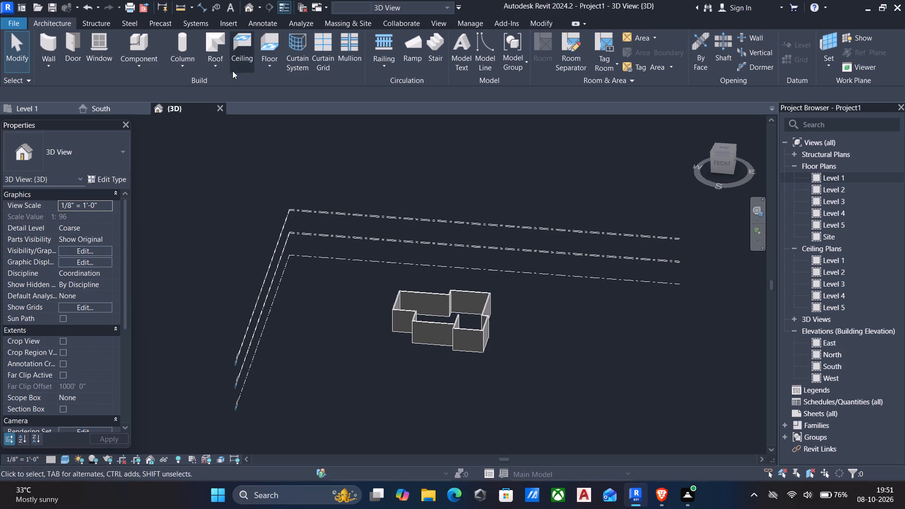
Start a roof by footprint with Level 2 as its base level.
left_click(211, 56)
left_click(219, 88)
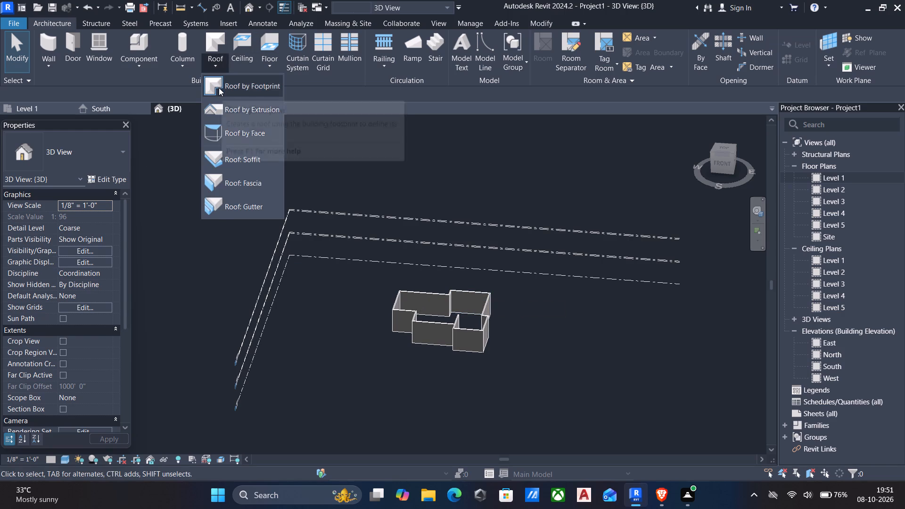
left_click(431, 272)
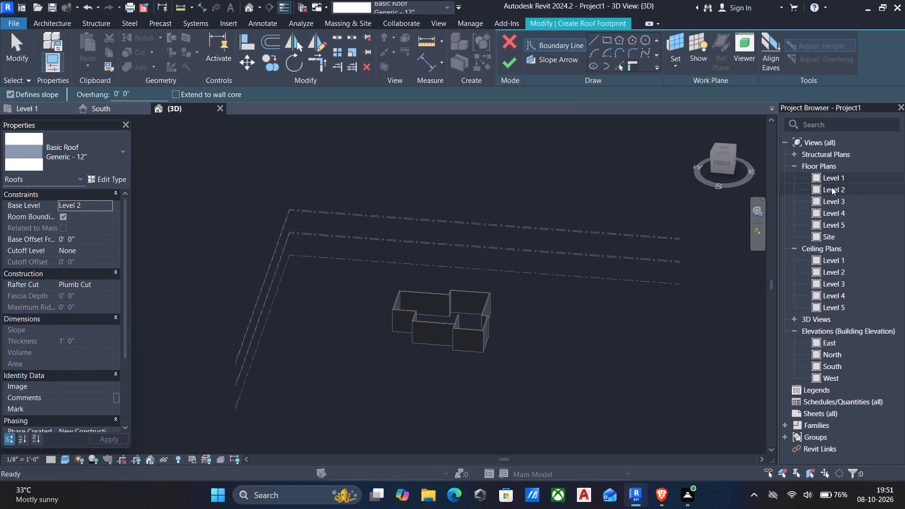
Open the Level 2 floor plan view.
left_click(831, 187)
left_click(831, 187)
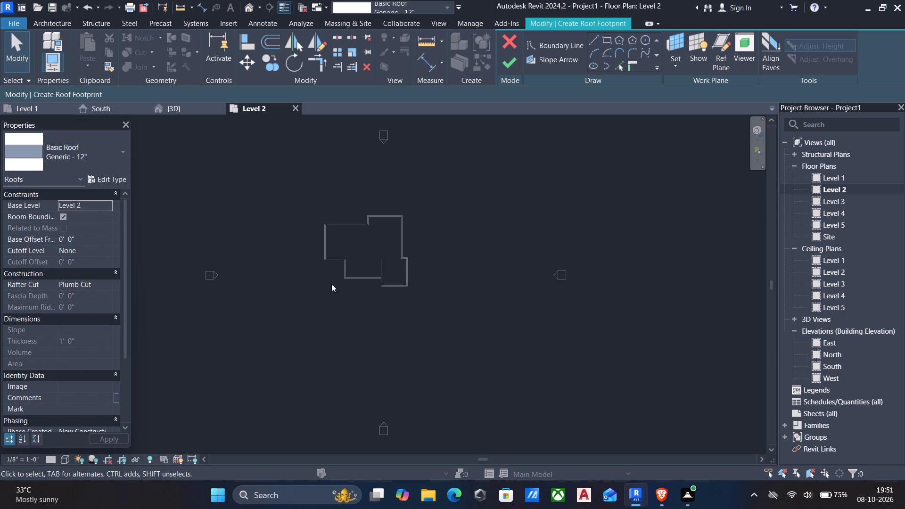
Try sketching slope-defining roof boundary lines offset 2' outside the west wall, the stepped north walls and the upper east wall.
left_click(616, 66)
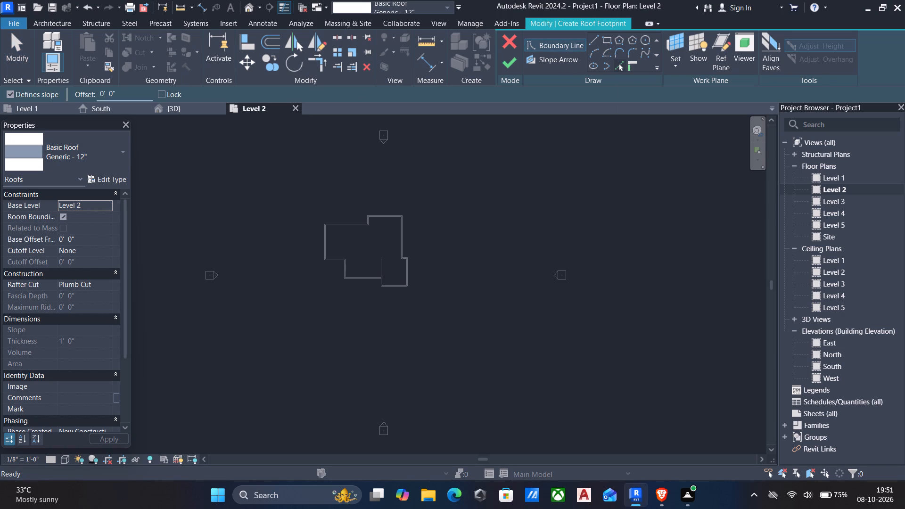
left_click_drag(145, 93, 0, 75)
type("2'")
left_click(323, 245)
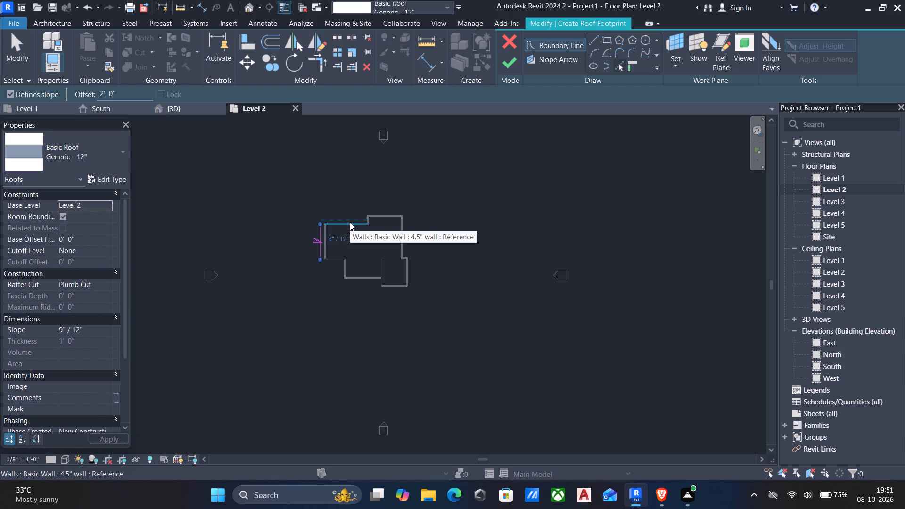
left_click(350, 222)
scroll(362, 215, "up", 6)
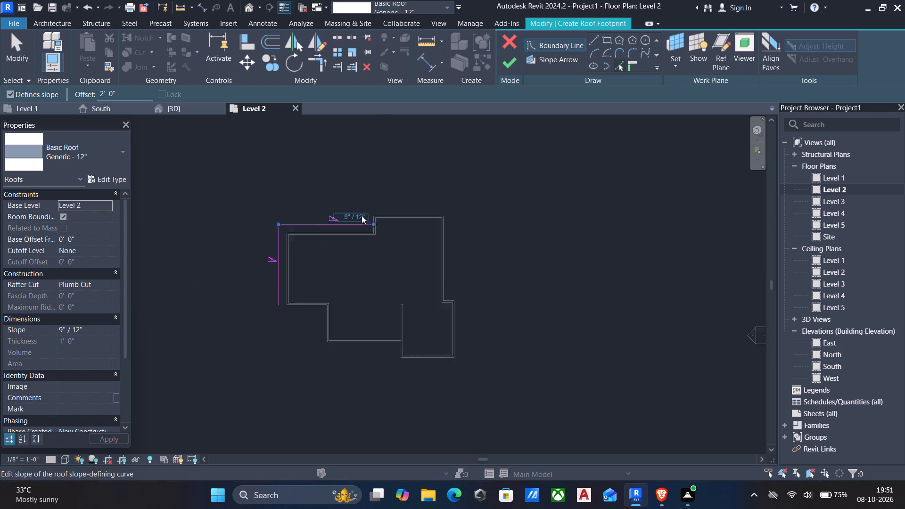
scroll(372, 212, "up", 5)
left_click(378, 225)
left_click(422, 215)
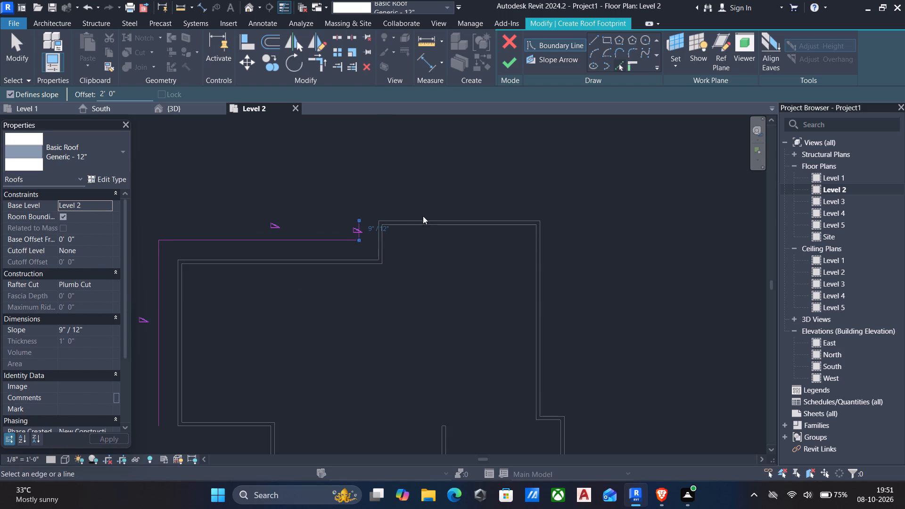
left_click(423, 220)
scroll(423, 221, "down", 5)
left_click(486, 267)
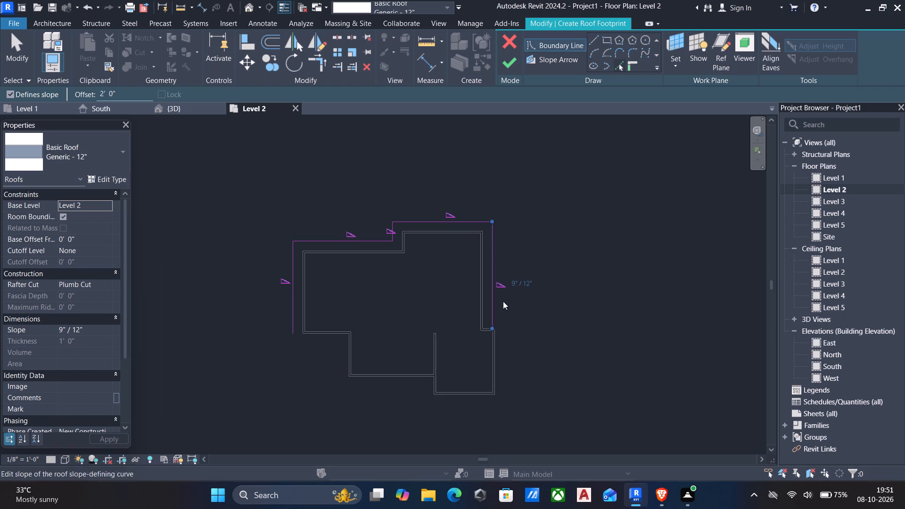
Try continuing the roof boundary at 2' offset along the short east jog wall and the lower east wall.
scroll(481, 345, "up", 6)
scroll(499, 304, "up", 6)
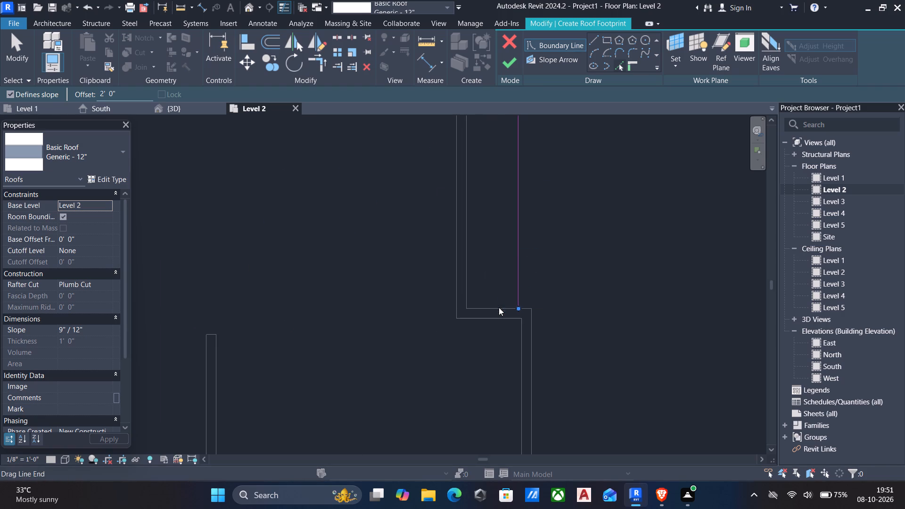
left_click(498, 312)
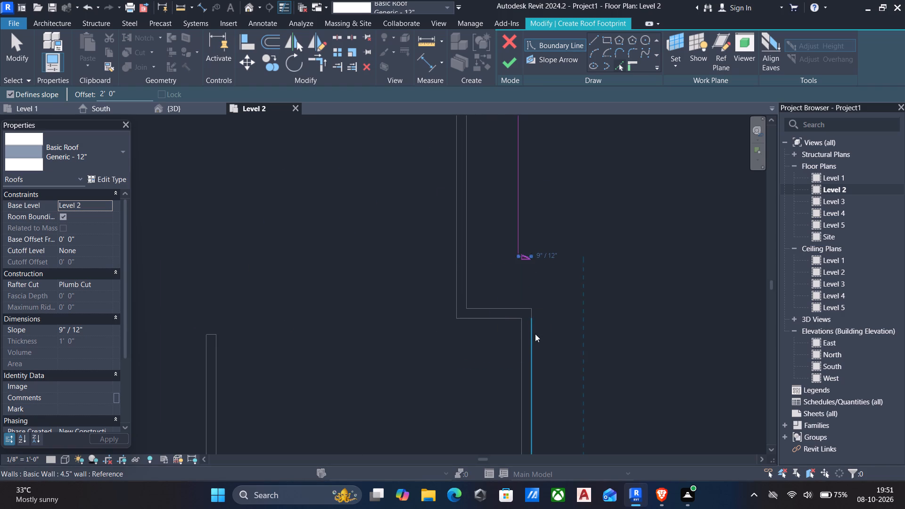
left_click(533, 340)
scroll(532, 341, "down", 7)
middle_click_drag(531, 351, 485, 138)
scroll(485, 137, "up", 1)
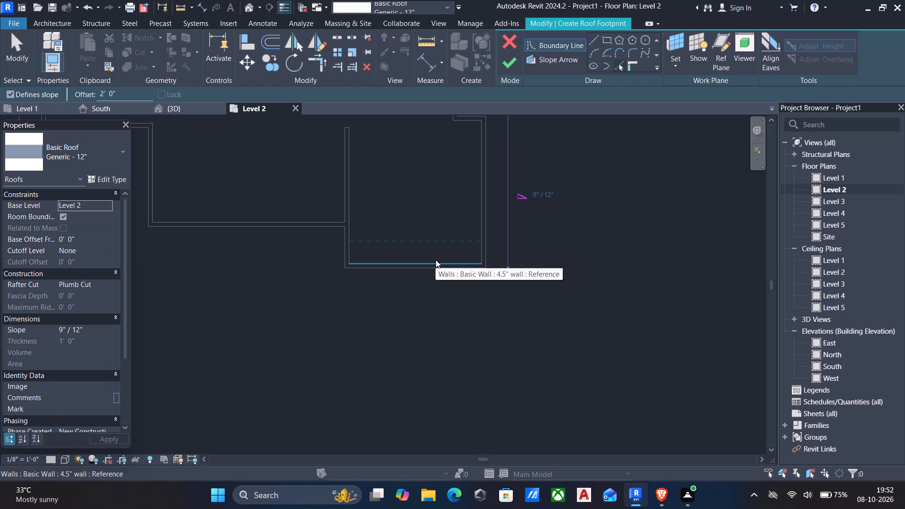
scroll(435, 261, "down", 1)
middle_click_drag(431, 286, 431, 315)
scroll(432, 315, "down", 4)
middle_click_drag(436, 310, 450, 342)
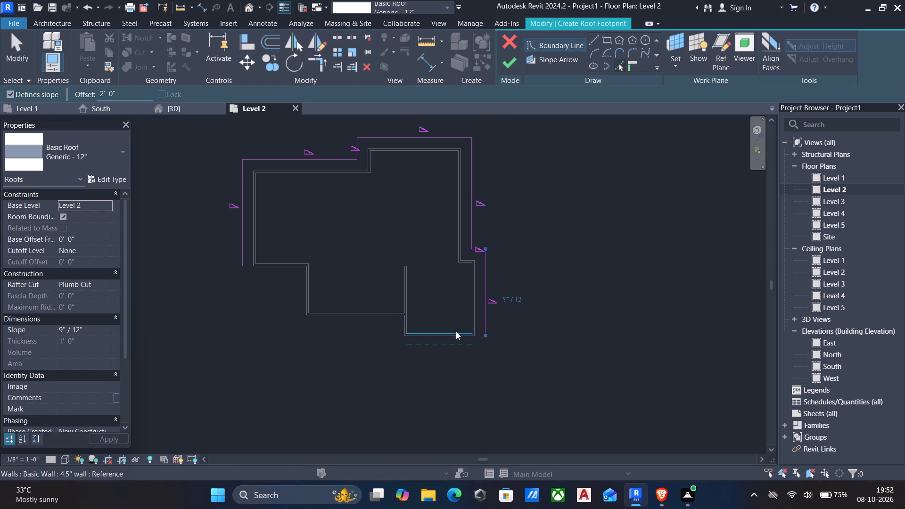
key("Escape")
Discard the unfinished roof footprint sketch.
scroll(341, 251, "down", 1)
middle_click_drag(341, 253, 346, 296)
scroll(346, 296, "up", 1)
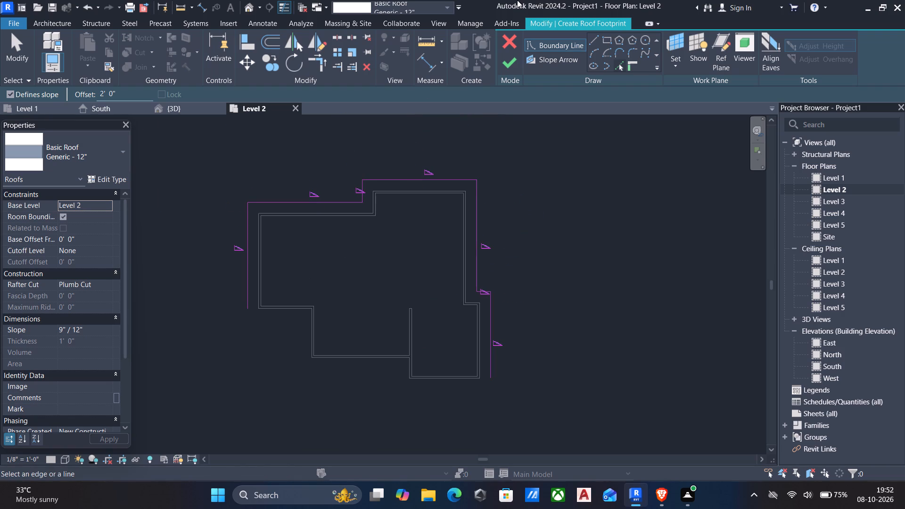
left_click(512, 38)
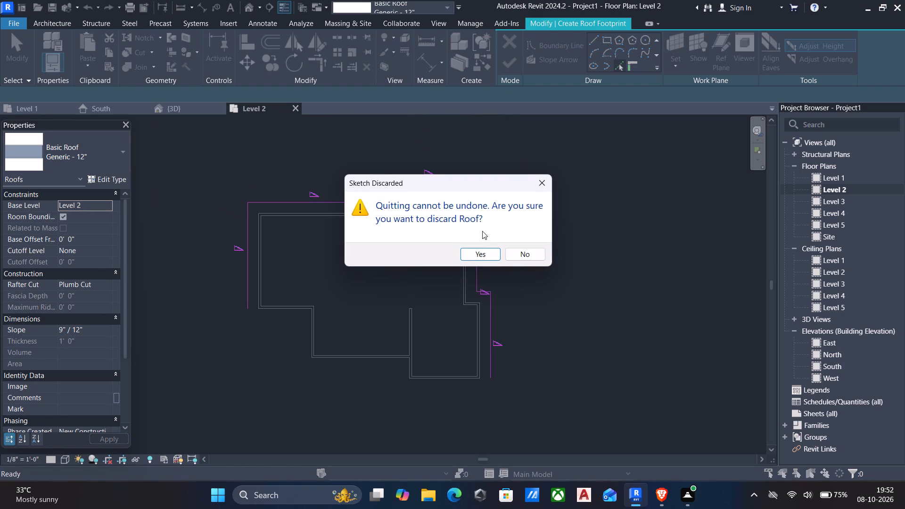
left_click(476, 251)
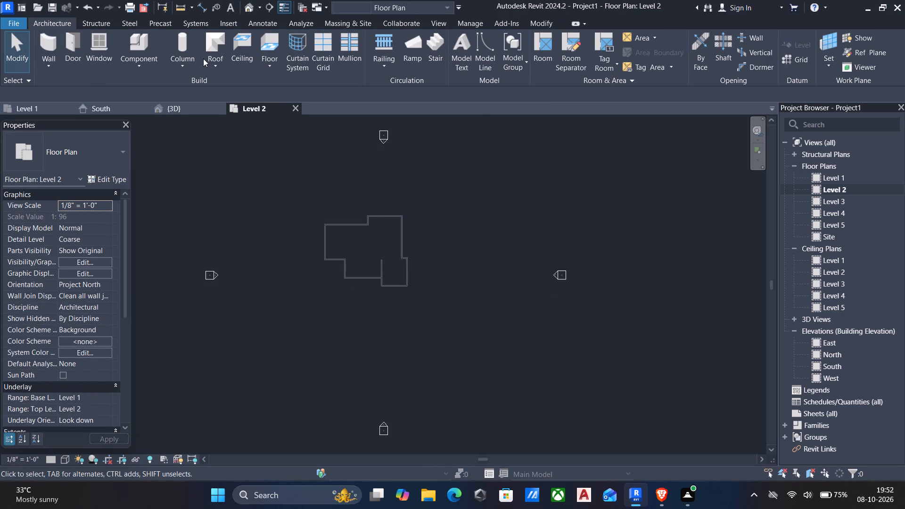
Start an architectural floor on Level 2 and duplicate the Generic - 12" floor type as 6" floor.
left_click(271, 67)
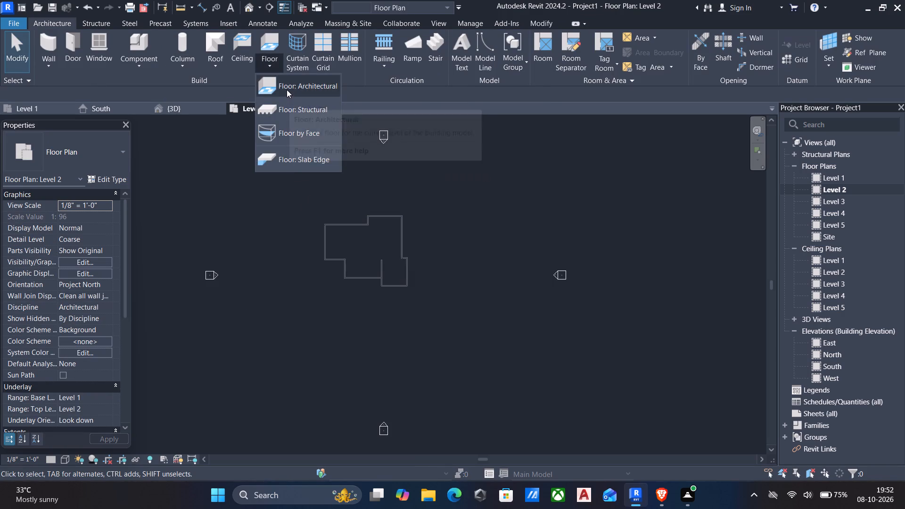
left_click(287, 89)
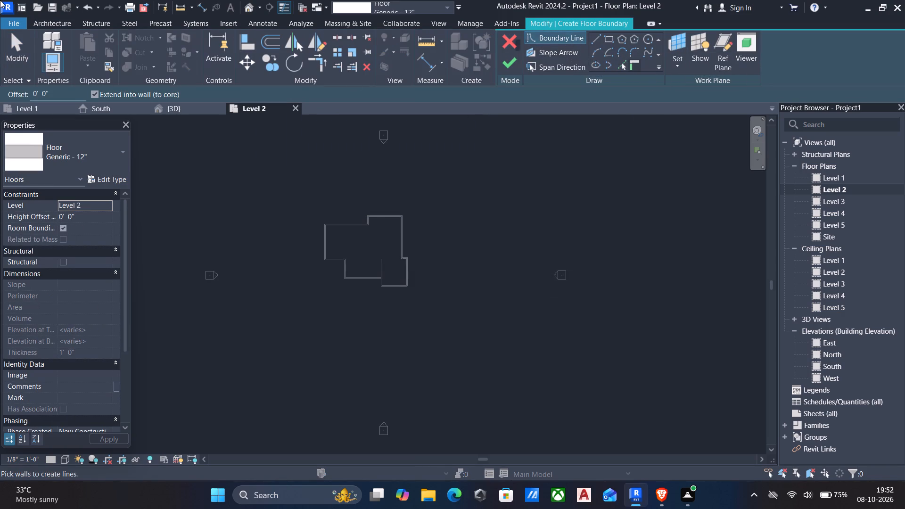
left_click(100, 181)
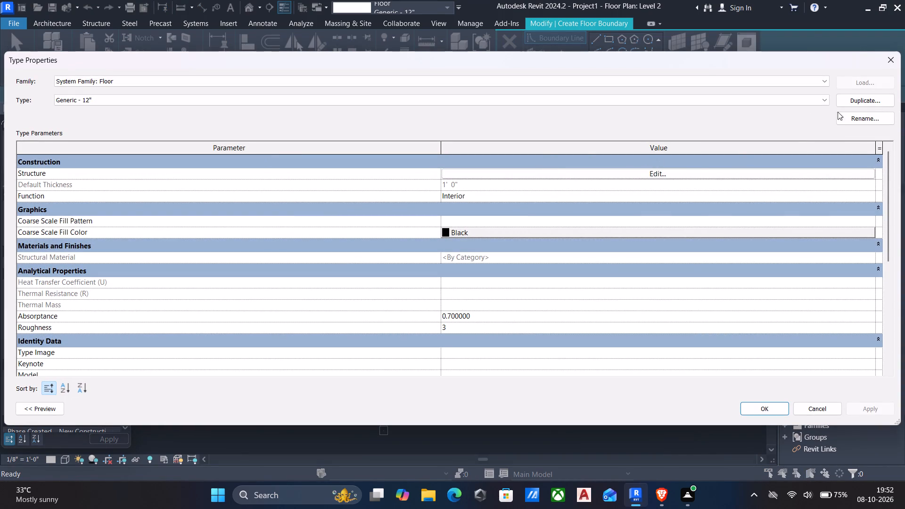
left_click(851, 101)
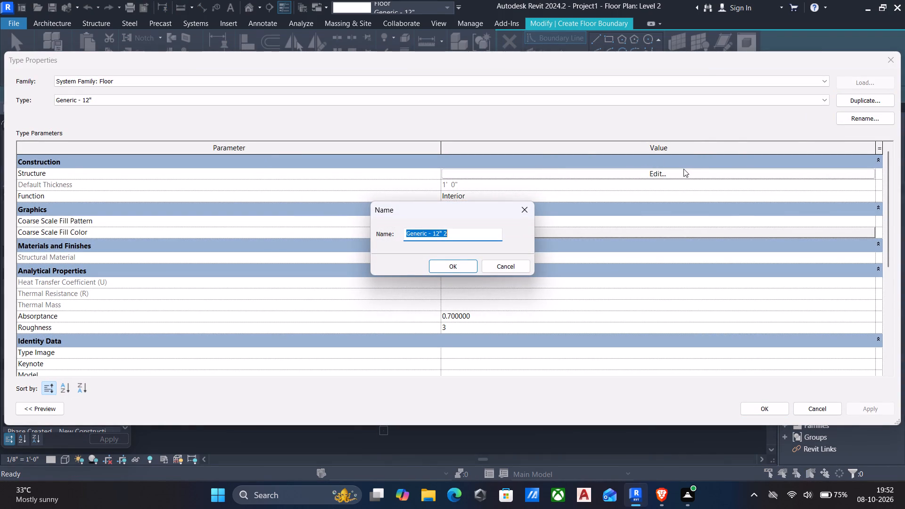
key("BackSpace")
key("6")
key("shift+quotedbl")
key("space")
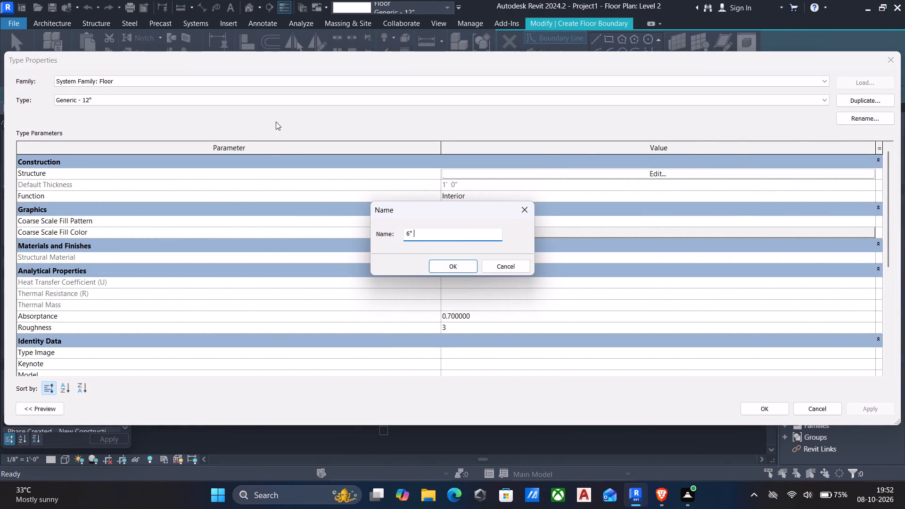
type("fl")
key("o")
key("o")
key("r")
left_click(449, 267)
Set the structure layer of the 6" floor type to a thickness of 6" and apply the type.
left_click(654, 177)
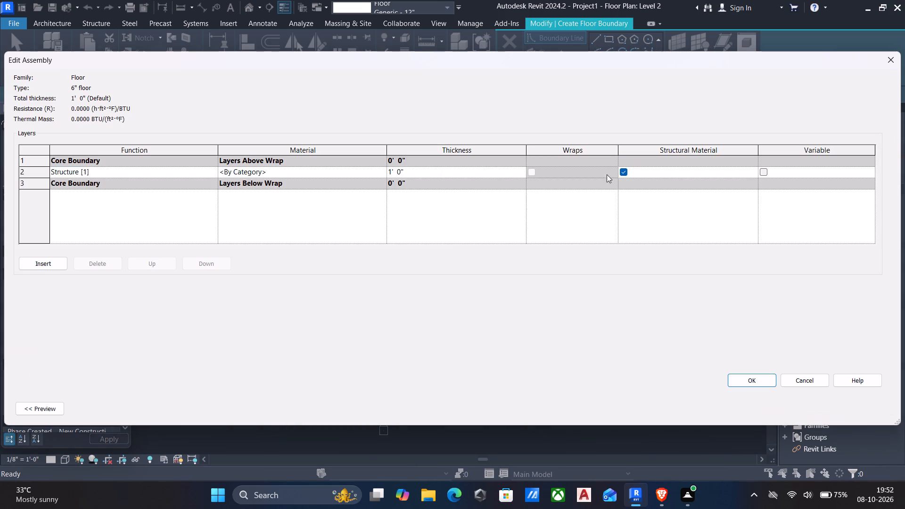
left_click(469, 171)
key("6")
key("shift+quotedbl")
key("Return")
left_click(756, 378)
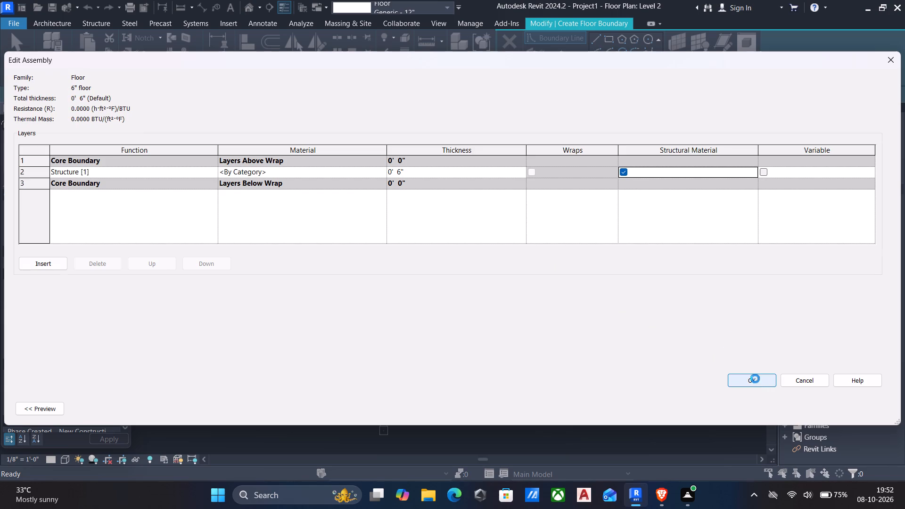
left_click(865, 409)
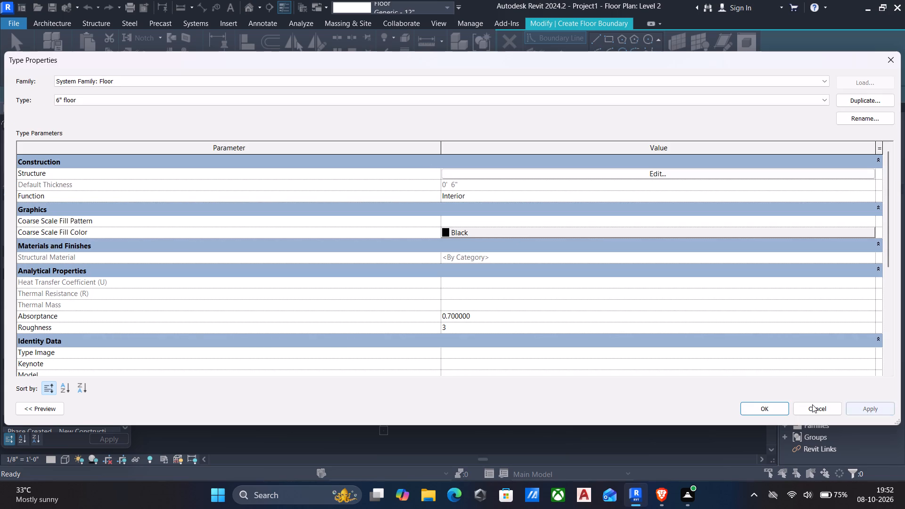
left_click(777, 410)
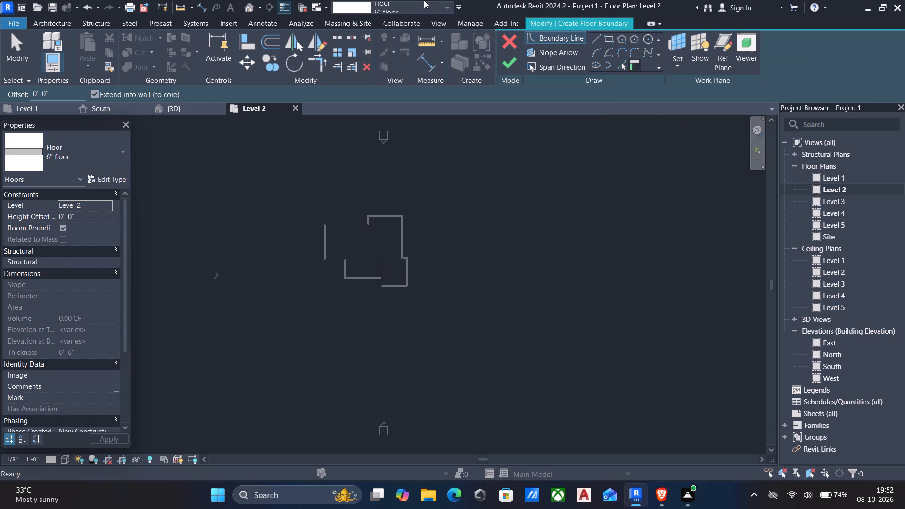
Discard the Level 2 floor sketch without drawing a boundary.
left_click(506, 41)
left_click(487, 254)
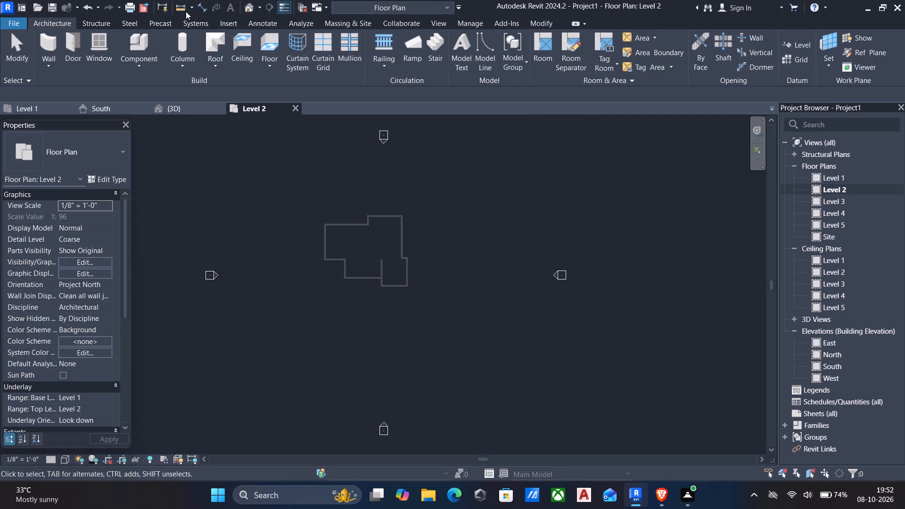
Examine the building's walls in the default 3D view.
left_click(245, 8)
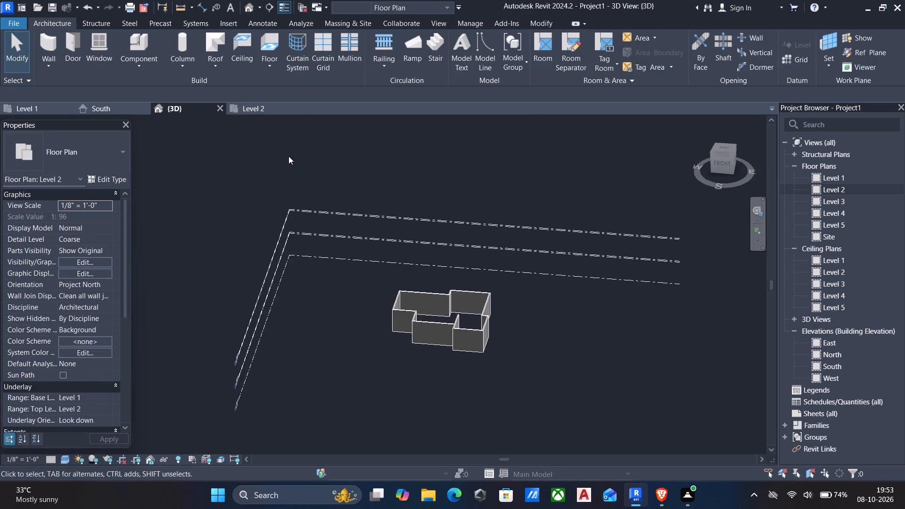
scroll(445, 360, "up", 12)
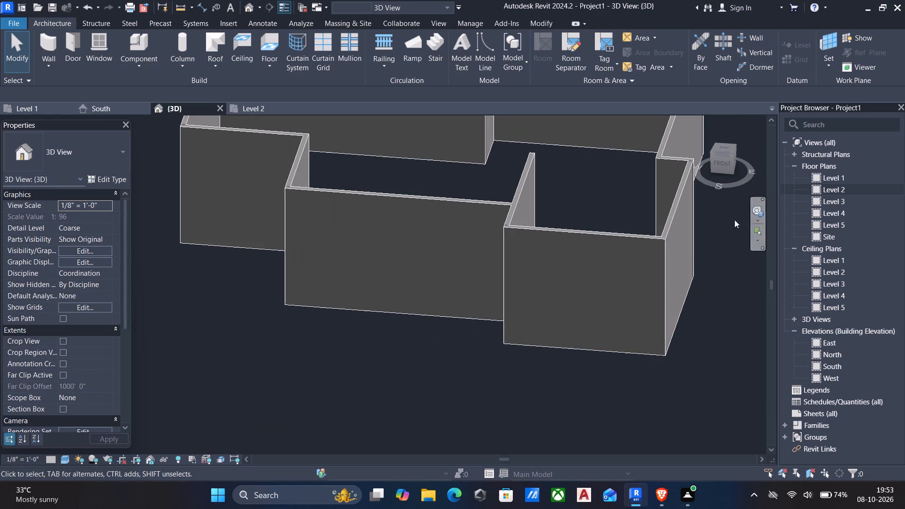
Open the Level 1 floor plan view.
double_click(834, 179)
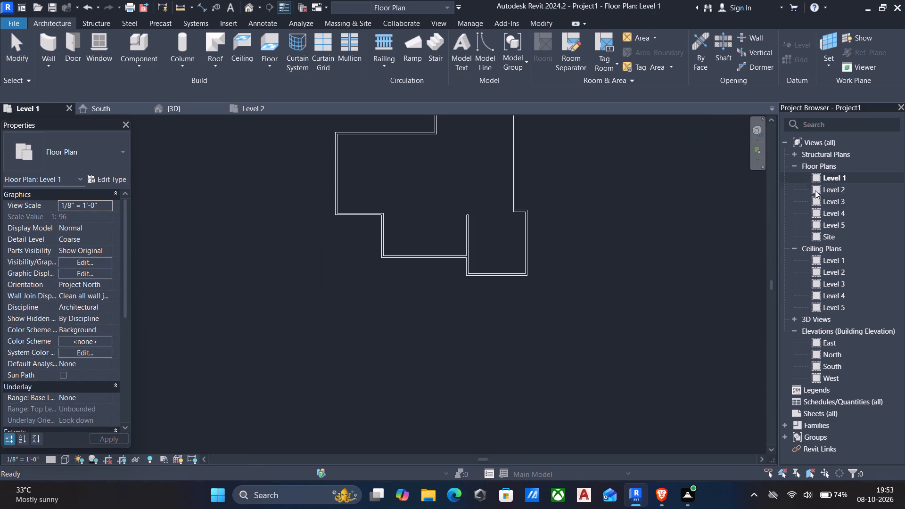
Start placing a door and open the Door-Interior-Single-1_Panel-Wood family from the Residential folder for loading.
key("d")
key("r")
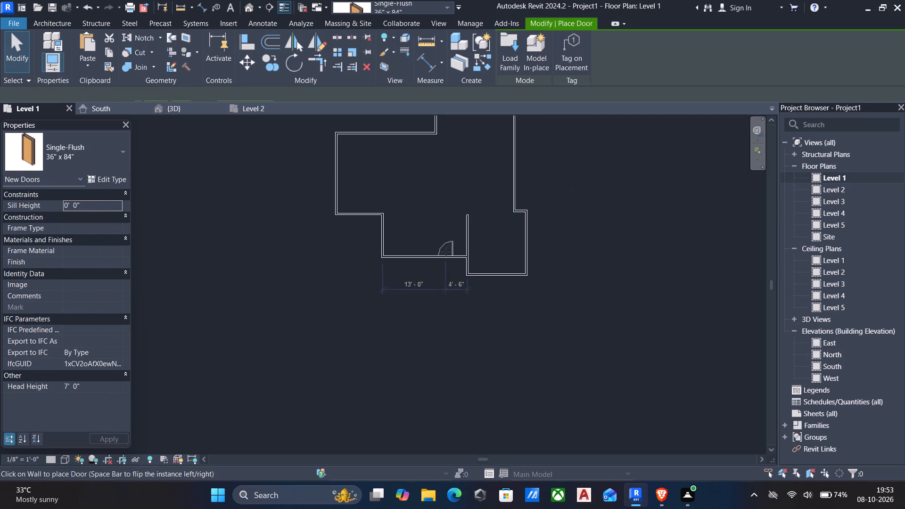
left_click(115, 178)
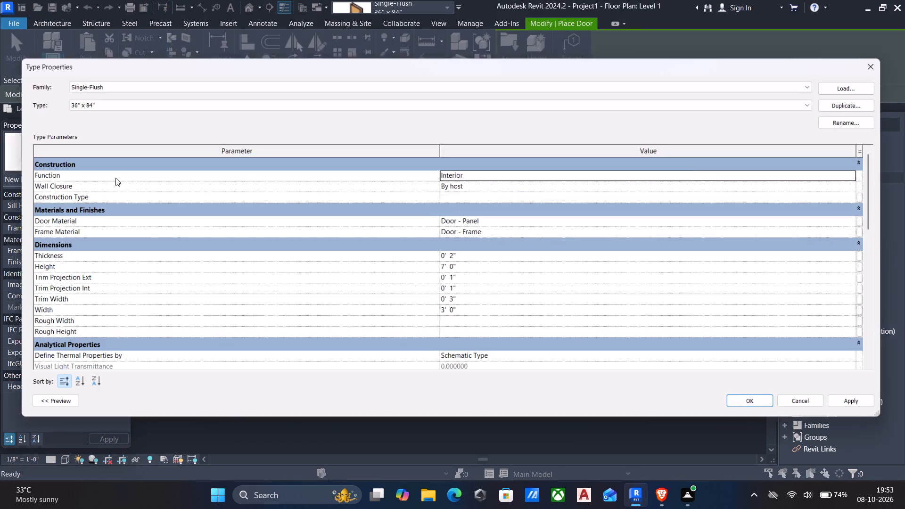
left_click(885, 59)
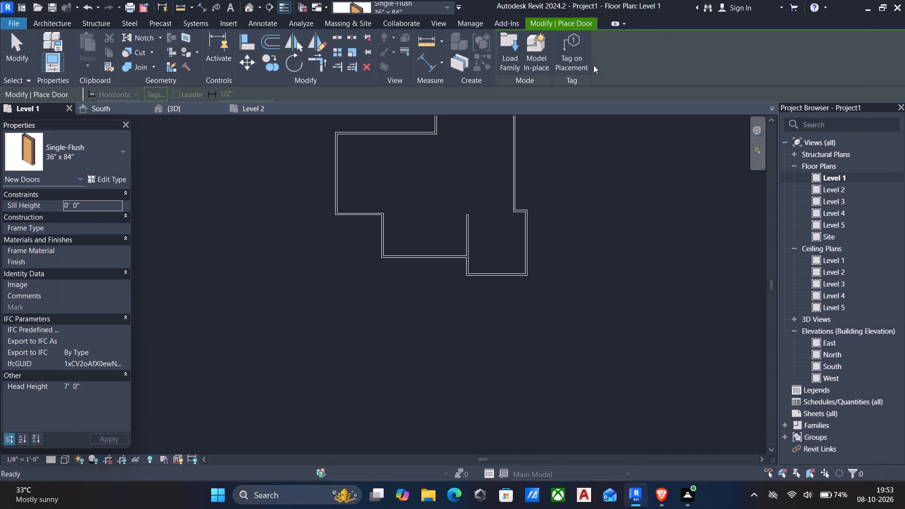
left_click(514, 46)
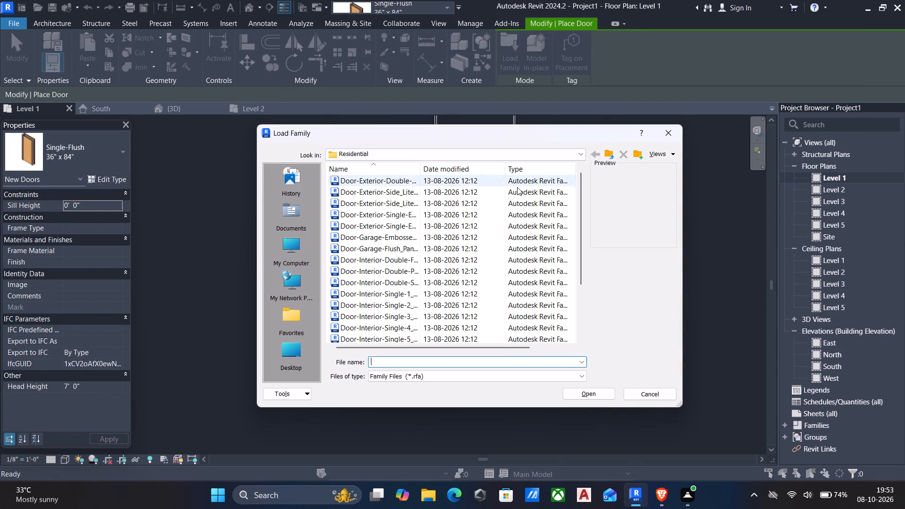
left_click(391, 179)
key("Down")
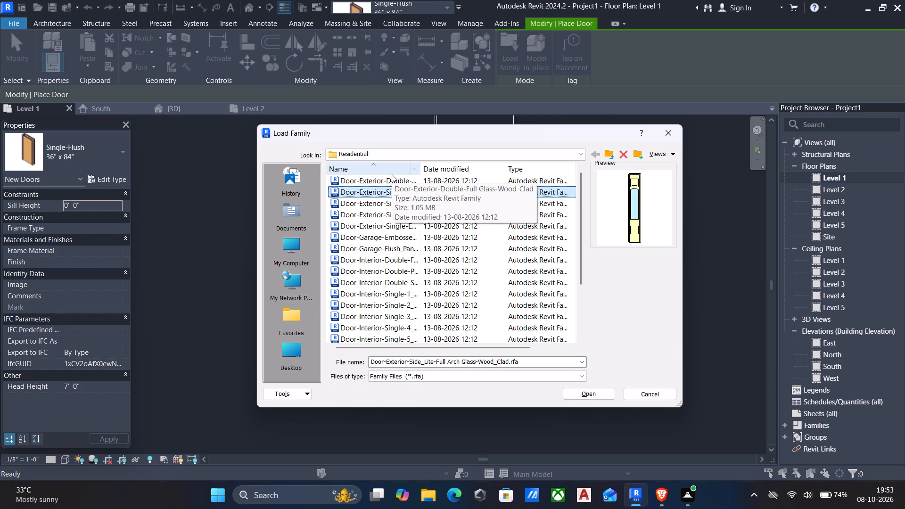
key("Down")
key("Down")
key("Down")
key("Down")
key("Down")
key("Down")
key("Down")
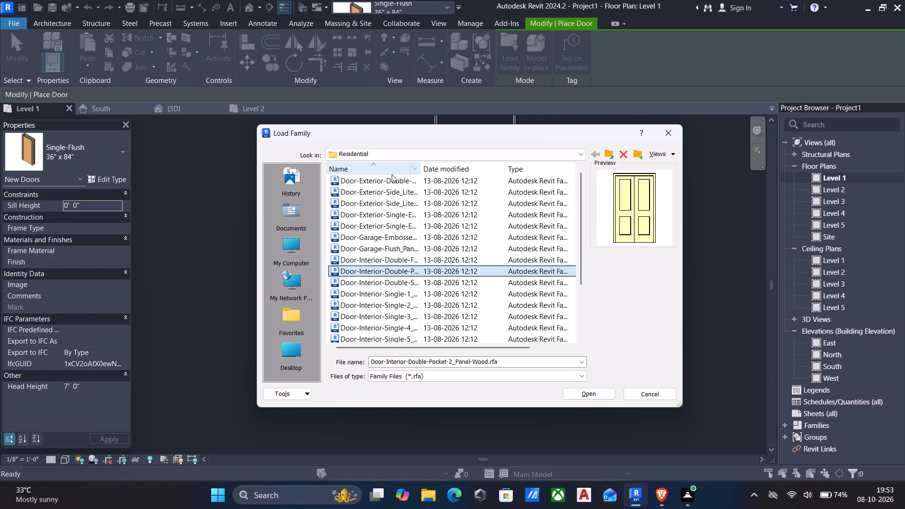
key("Down")
key("Down")
key("Down")
key("Up")
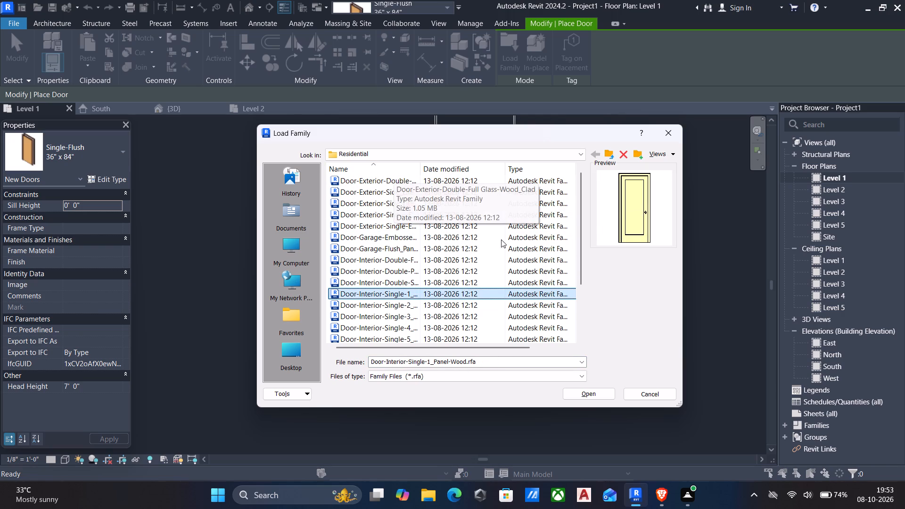
left_click(588, 392)
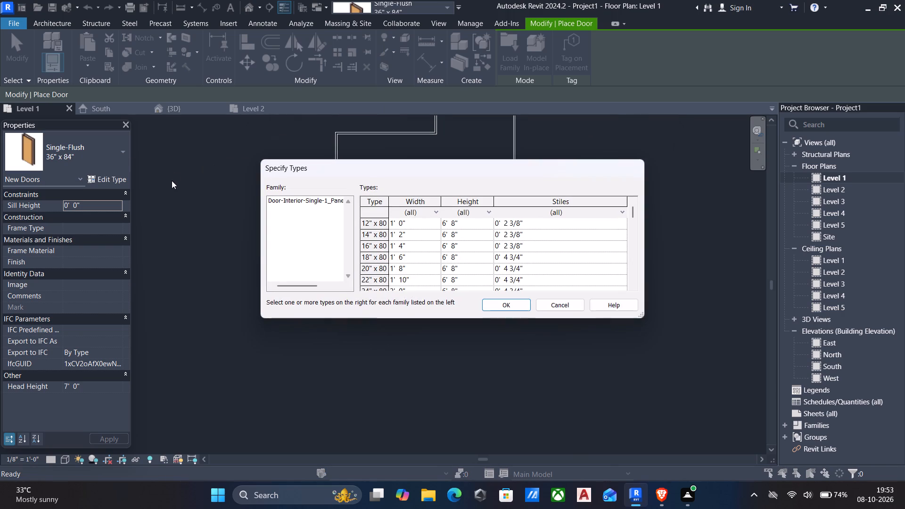
Load the 36" x 84" type of the one-panel wood interior door family.
scroll(452, 248, "down", 5)
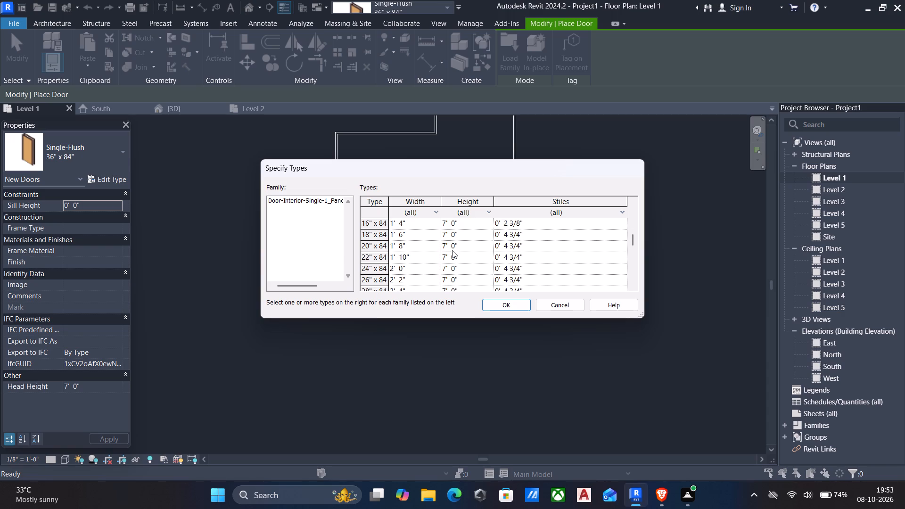
scroll(446, 265, "down", 3)
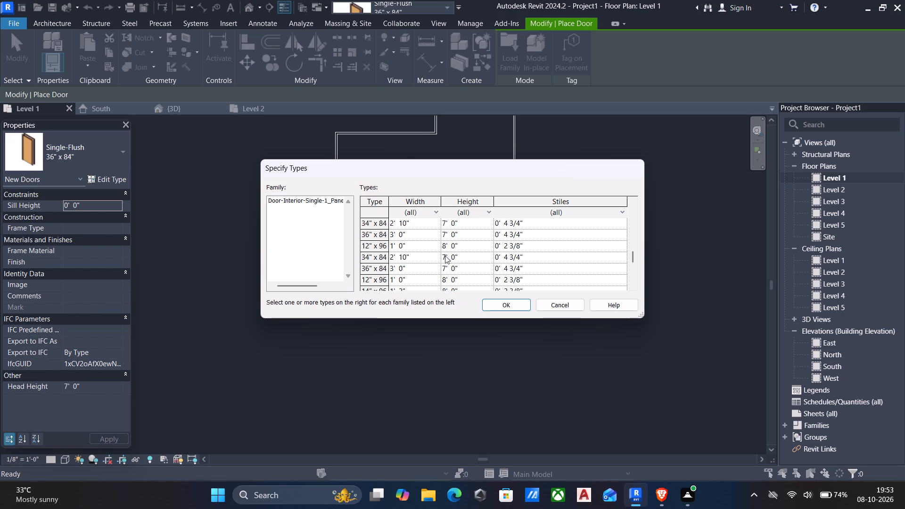
left_click(448, 232)
left_click(494, 309)
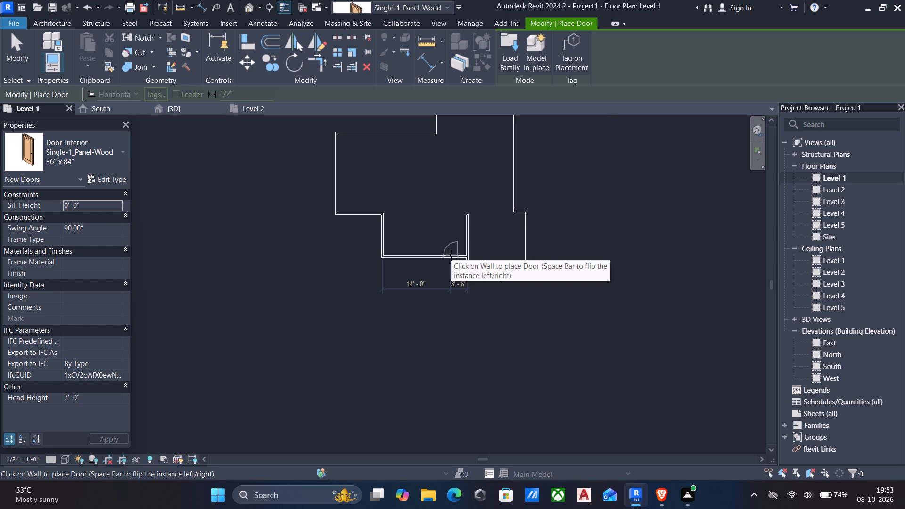
Place the 36" x 84" door in the south wall, centred 3'-6" from the interior stub wall and 14'-0" from the west jog wall.
left_click(451, 255)
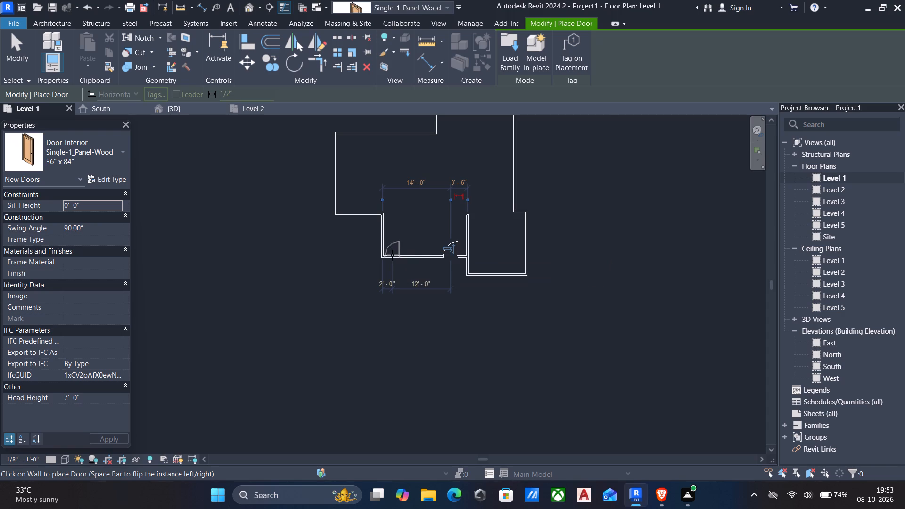
scroll(391, 258, "down", 2)
middle_click_drag(389, 260, 378, 337)
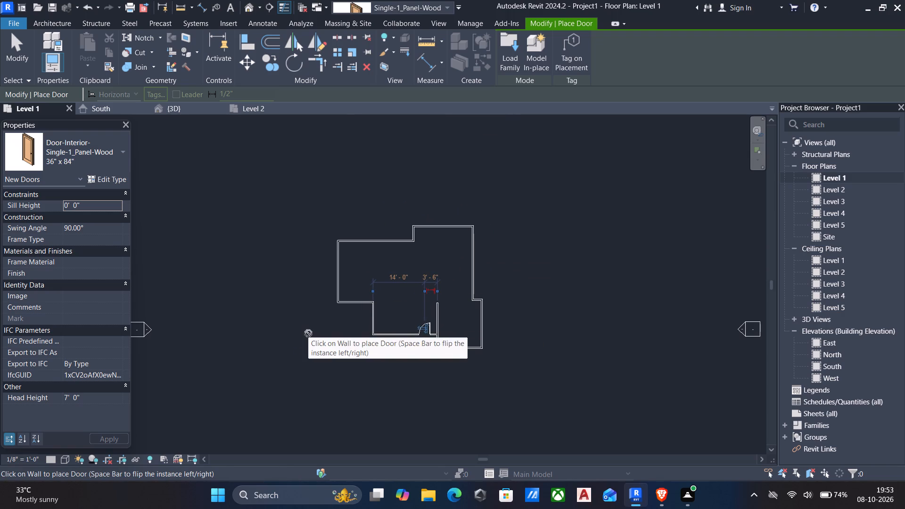
key("Escape")
key("Escape")
Nudge the short jog wall at the west end of the door's wall about 3' further west.
left_click(373, 312)
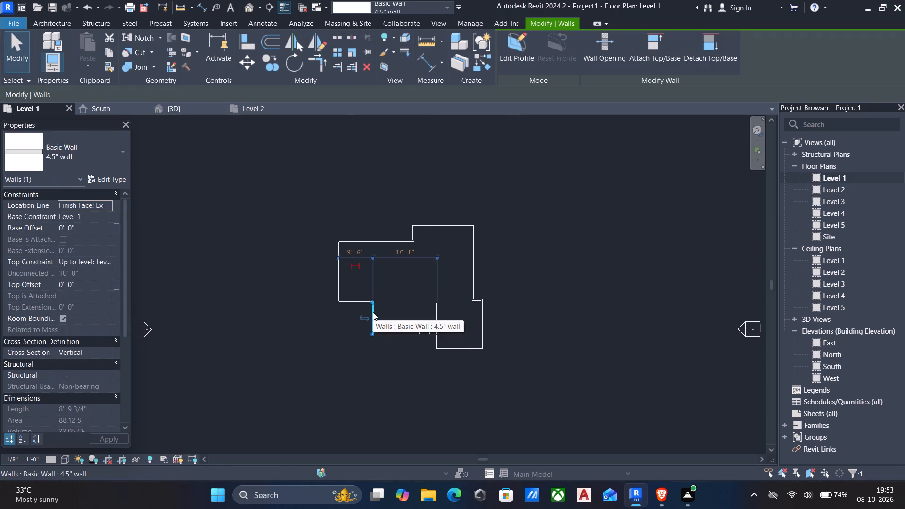
key("Left")
key("Left")
key("Left")
key("Left")
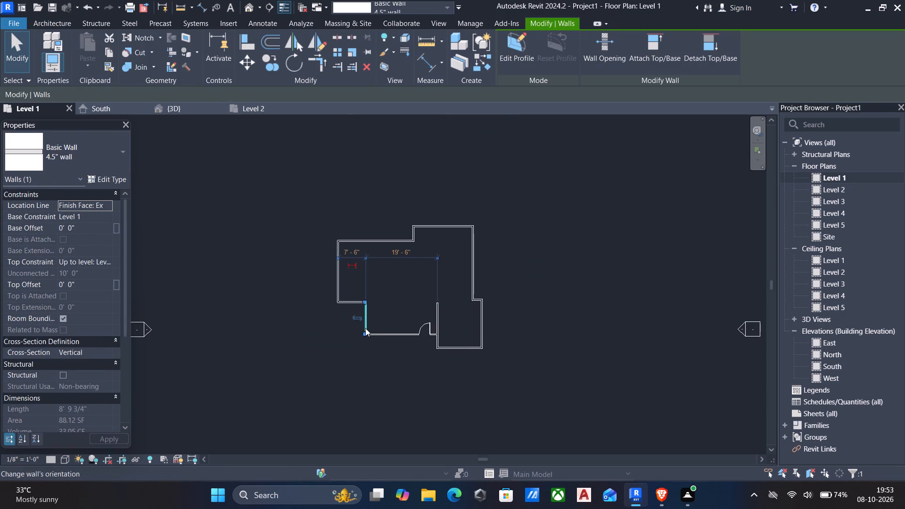
key("Left")
key("Left")
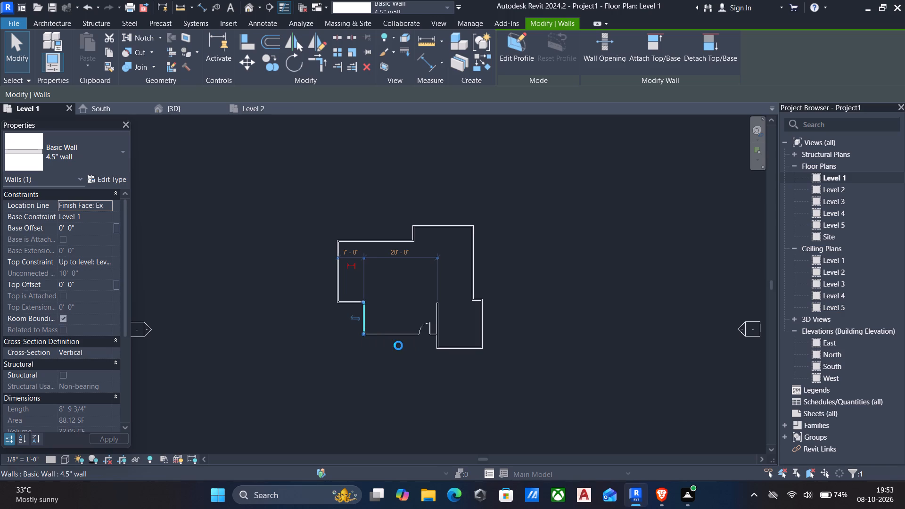
key("Escape")
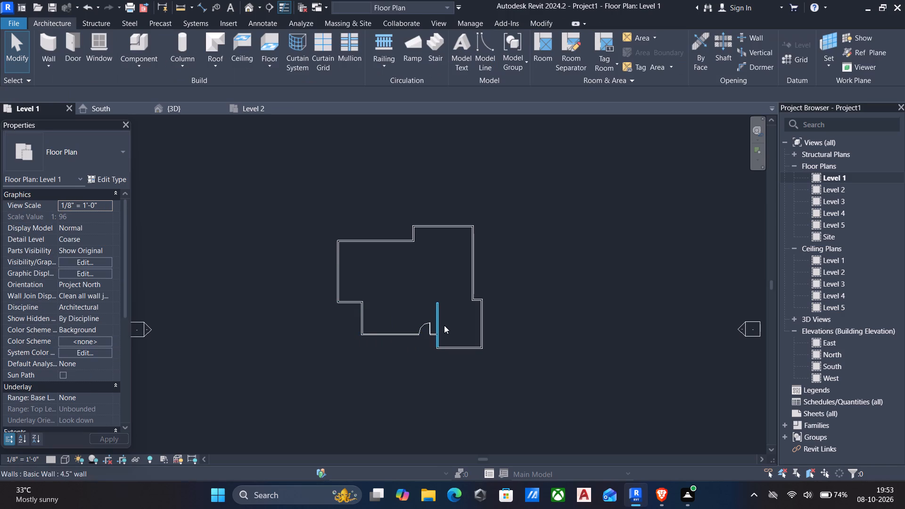
Draw a 1'-0" long Curtain Wall 1 segment inside the south door's wall, running west from the door's west jamb.
key("w")
key("a")
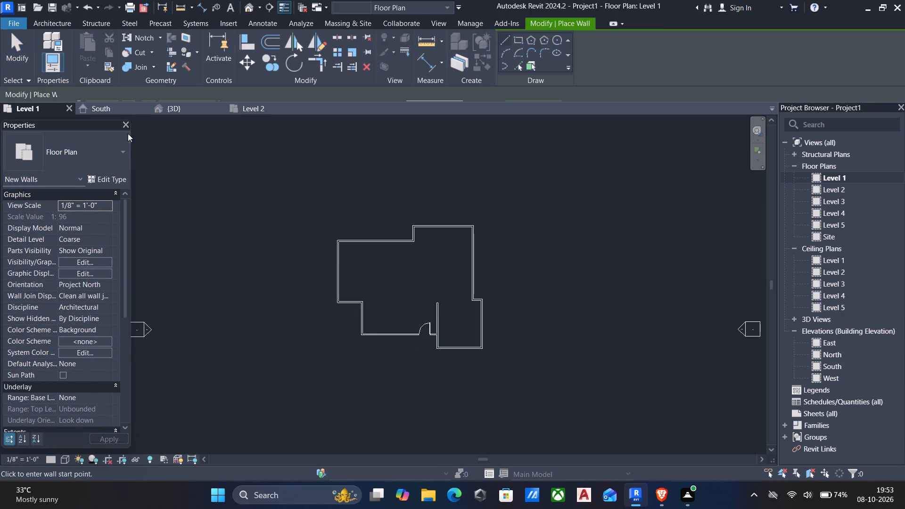
left_click(103, 155)
scroll(104, 288, "down", 8)
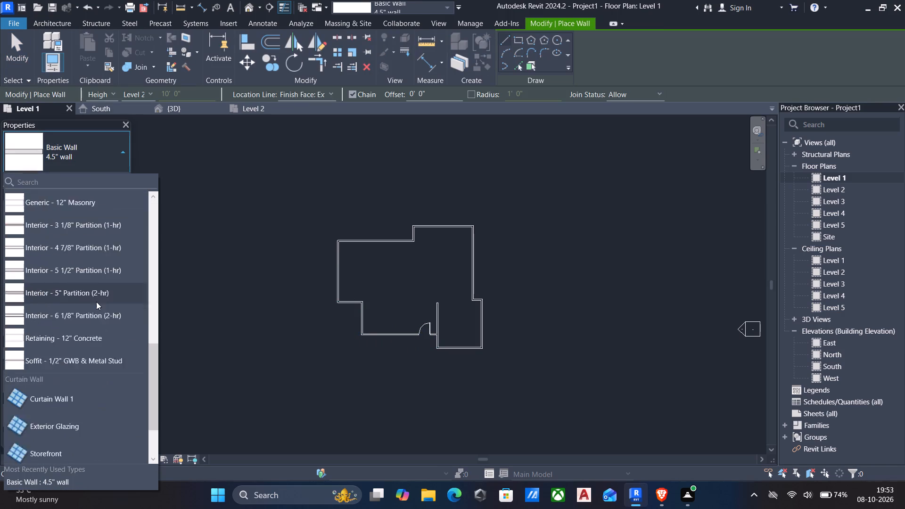
scroll(93, 312, "down", 7)
left_click(66, 351)
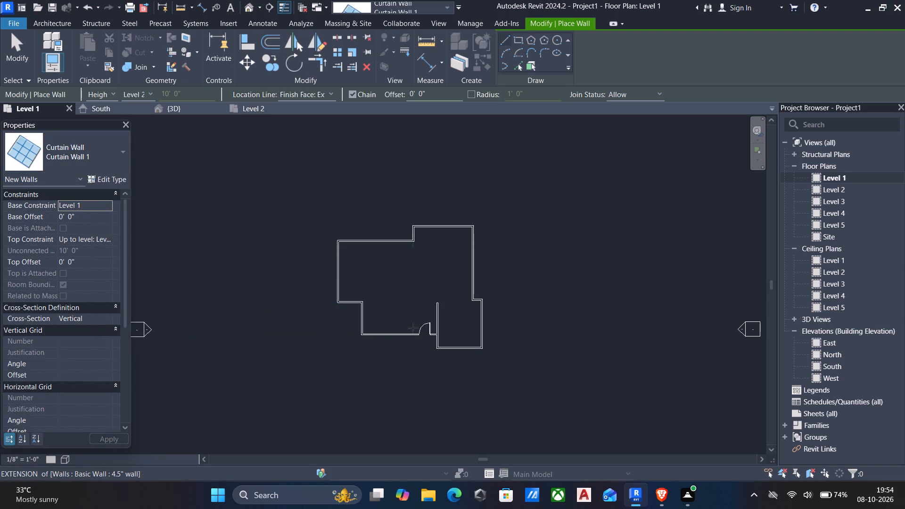
scroll(412, 333, "up", 12)
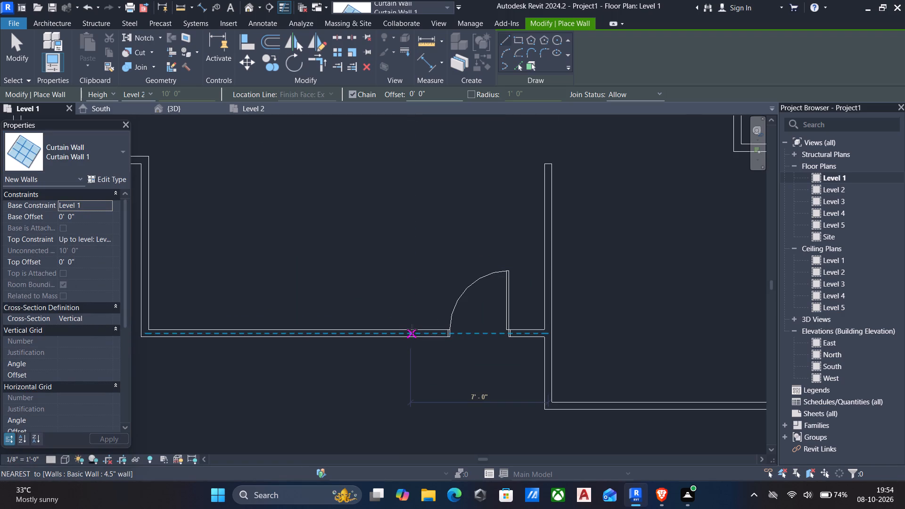
scroll(412, 329, "up", 10)
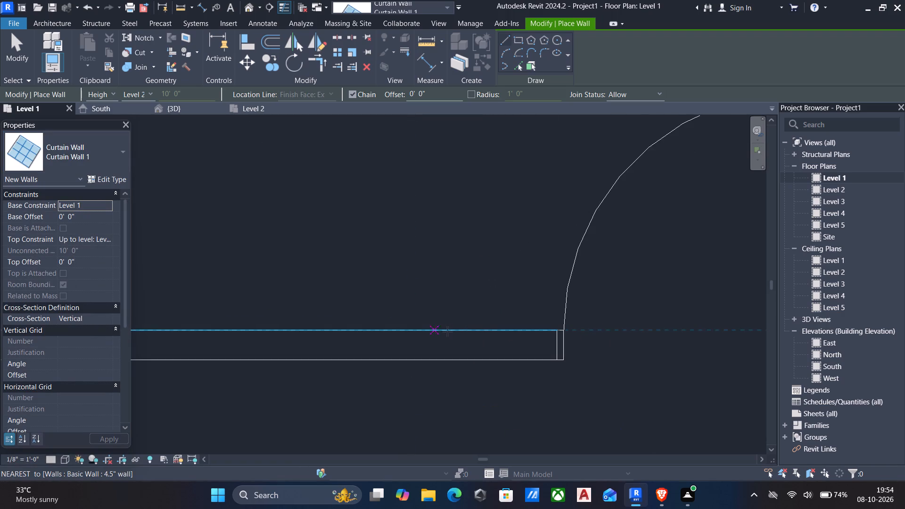
left_click(559, 345)
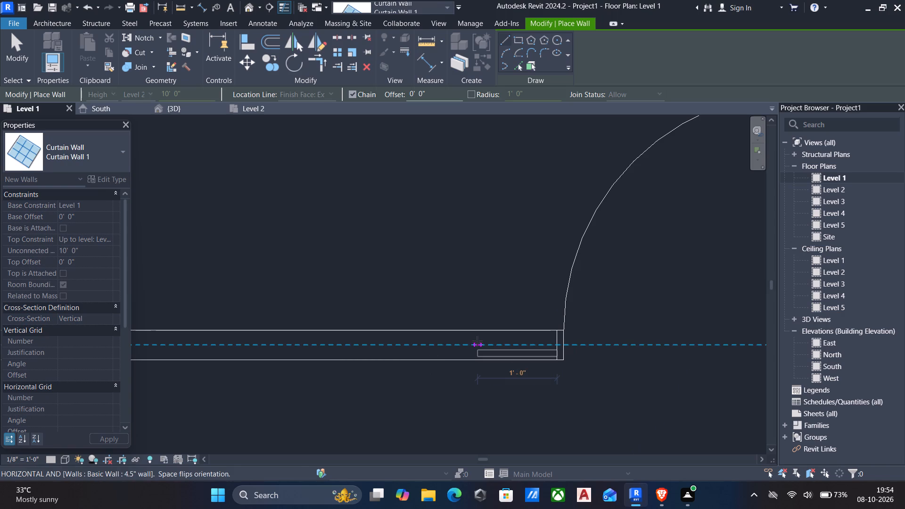
left_click(477, 341)
Draw a 3' long Curtain Wall 1 segment in the same wall, starting about 7'-2" from the interior stub wall and running west.
scroll(476, 341, "down", 6)
middle_click_drag(473, 343, 555, 333)
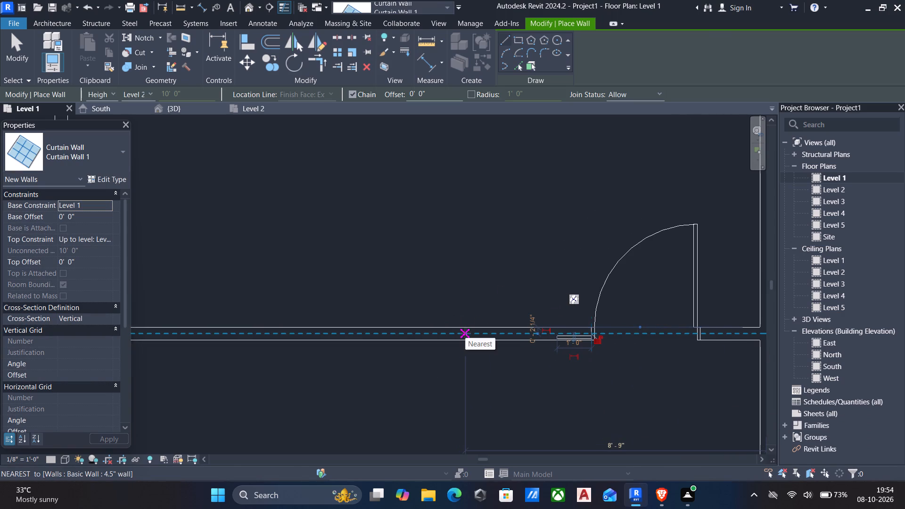
left_click(519, 337)
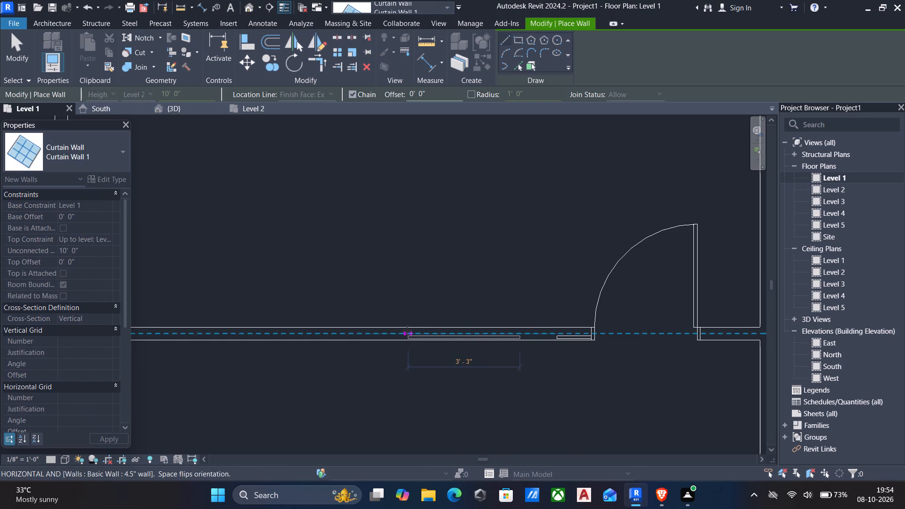
type("3'")
key("Return")
Draw another 3' Curtain Wall 1 segment in the same wall, starting about 1'-10" from the west jog wall and running east.
scroll(407, 345, "down", 3)
middle_click_drag(409, 348, 410, 348)
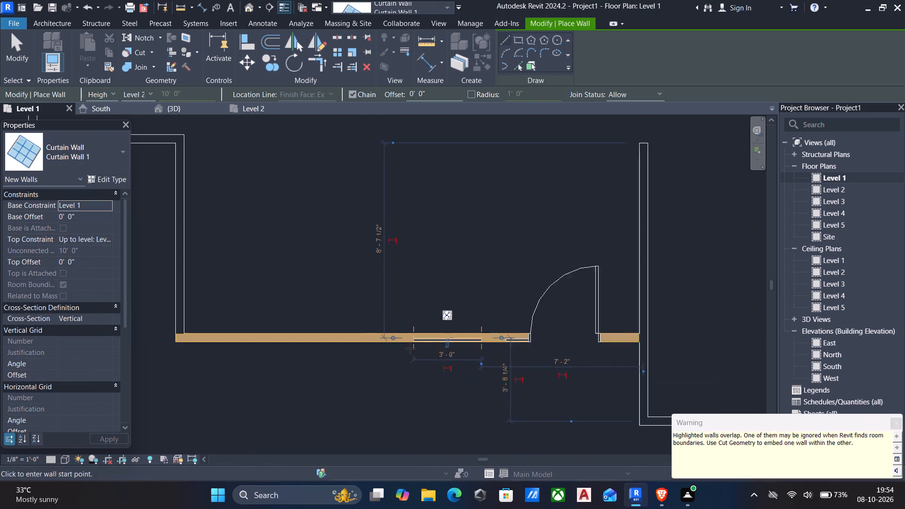
middle_click_drag(410, 348, 517, 344)
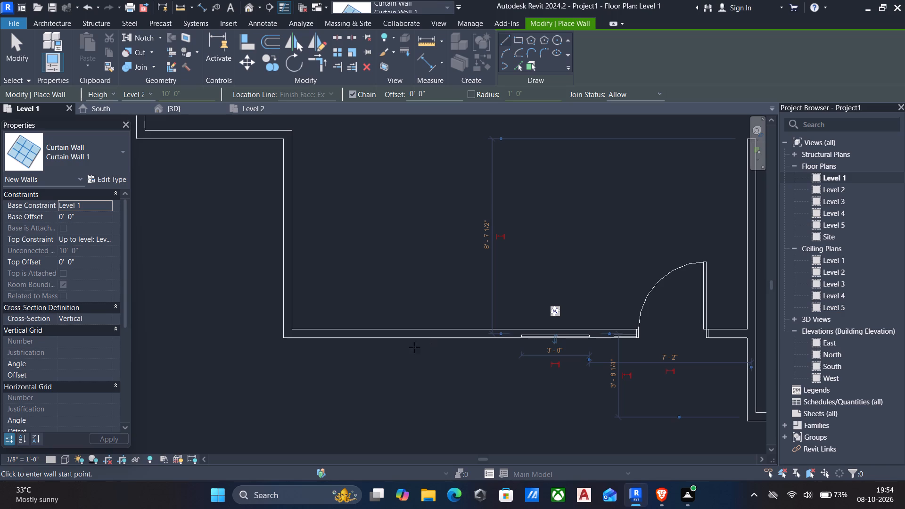
scroll(335, 331, "up", 4)
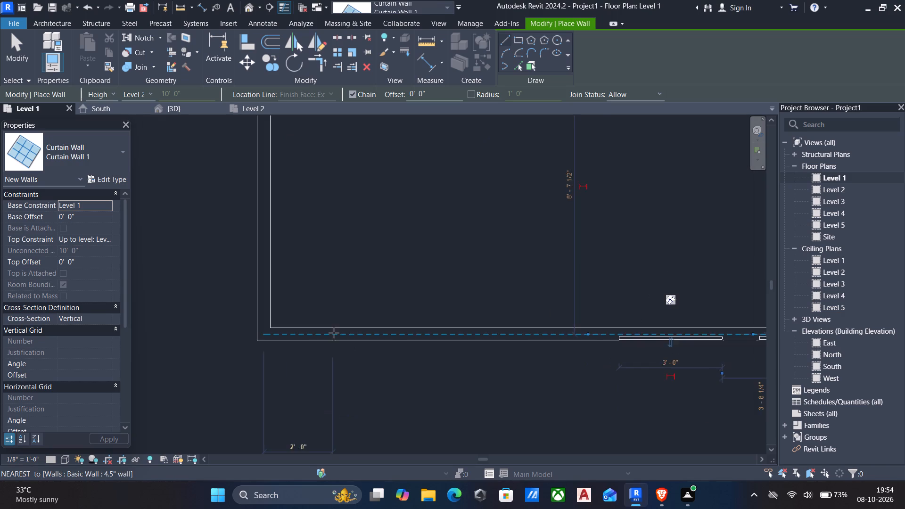
left_click(326, 334)
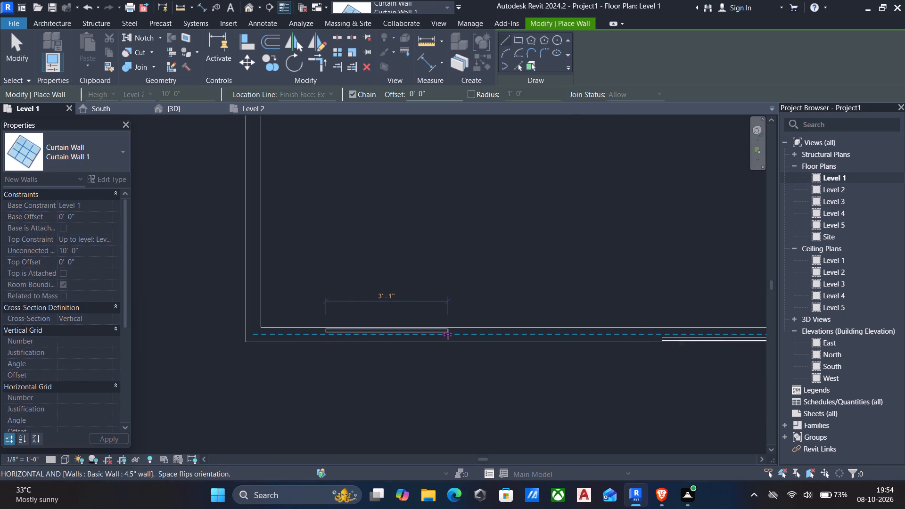
key("3")
key("apostrophe")
key("Return")
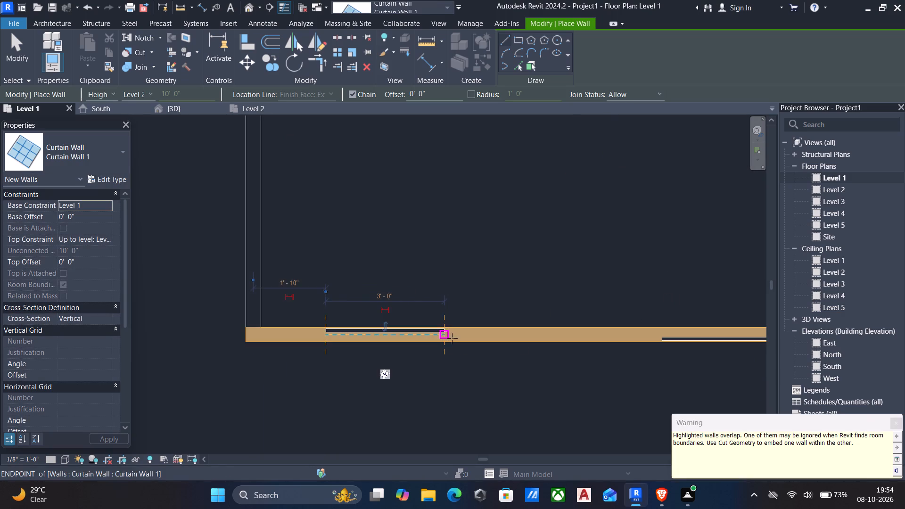
scroll(461, 347, "down", 6)
key("Escape")
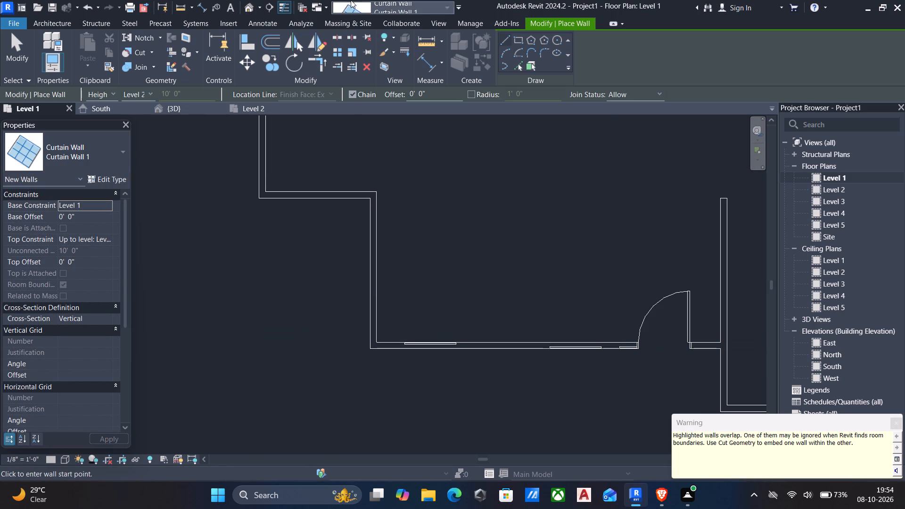
Use Cut Geometry to embed all three curtain wall segments in the 4.5" wall that holds the door.
left_click(135, 49)
scroll(498, 351, "up", 4)
left_click(496, 333)
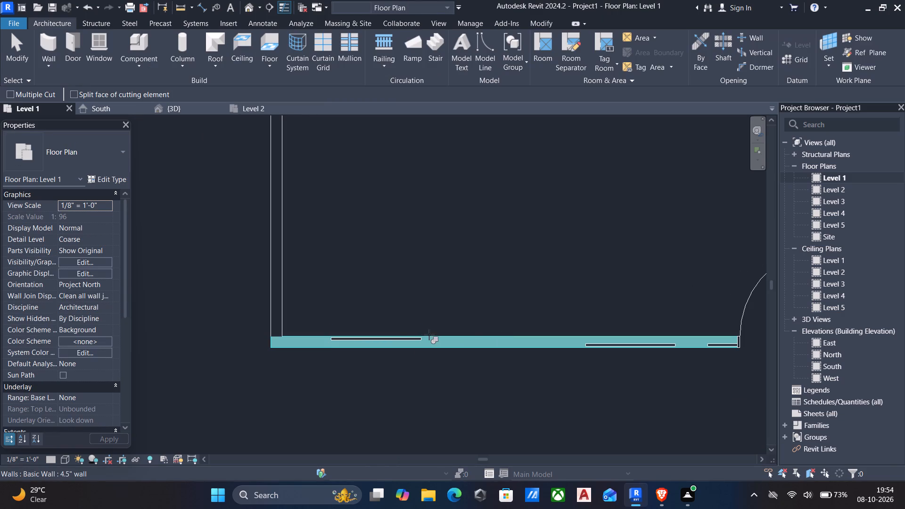
left_click(407, 341)
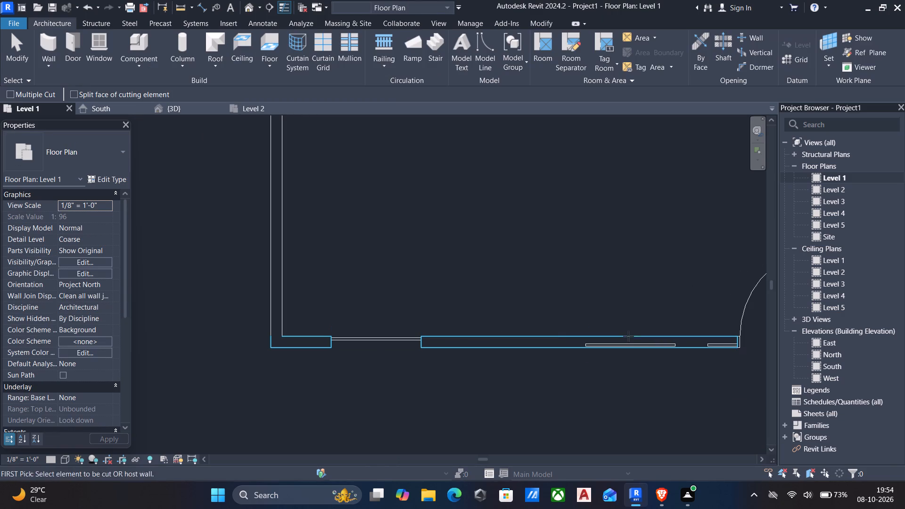
left_click(546, 333)
left_click(637, 337)
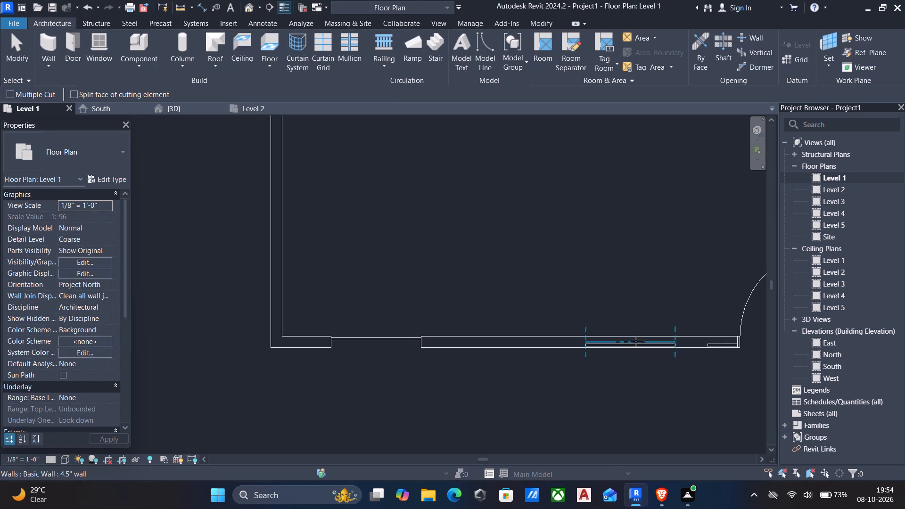
left_click(551, 335)
left_click(619, 342)
scroll(616, 342, "down", 5)
middle_click_drag(611, 350, 537, 361)
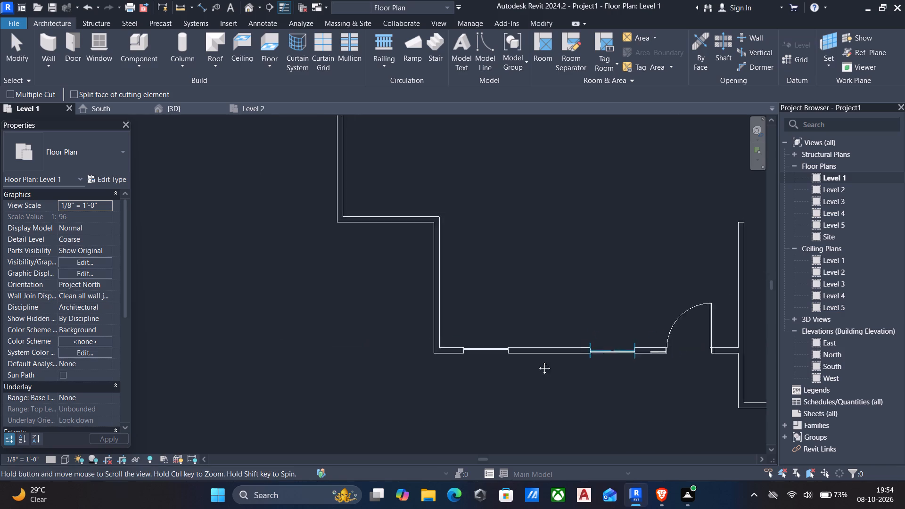
middle_click_drag(537, 361, 488, 357)
scroll(488, 355, "up", 7)
left_click(569, 331)
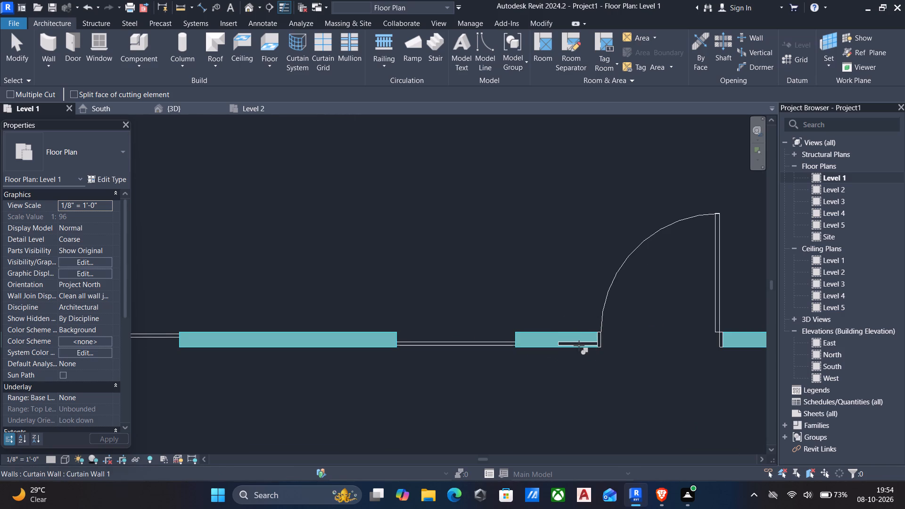
left_click(578, 342)
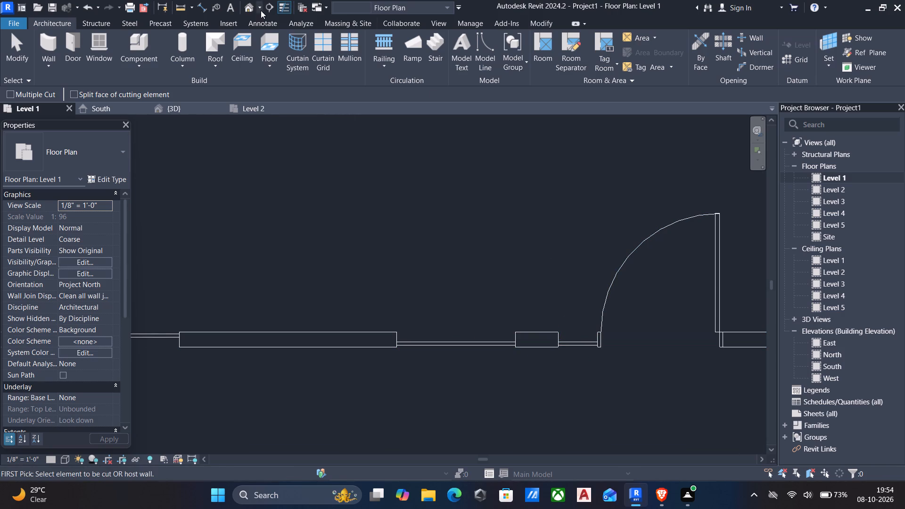
In the 3D view, set the top offset of the narrow curtain wall beside the door to -3'.
left_click(248, 8)
scroll(373, 207, "down", 1)
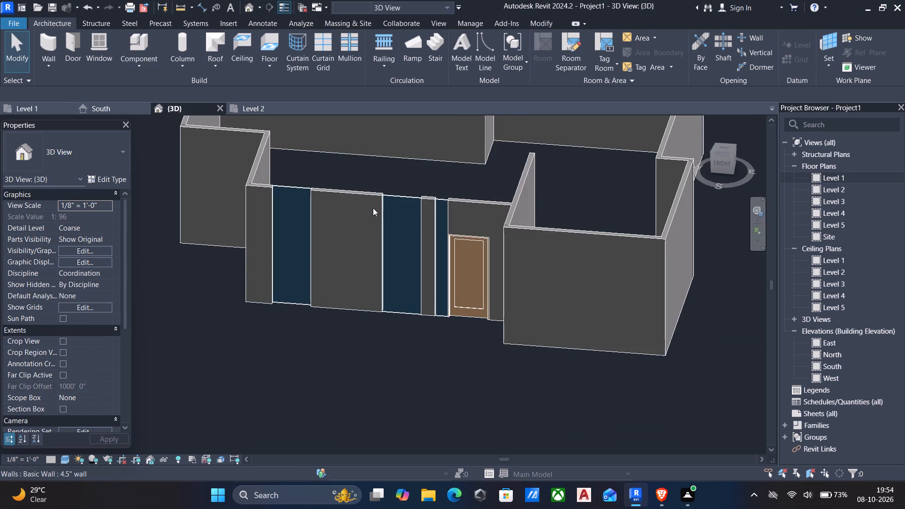
scroll(373, 208, "down", 1)
scroll(416, 228, "up", 3)
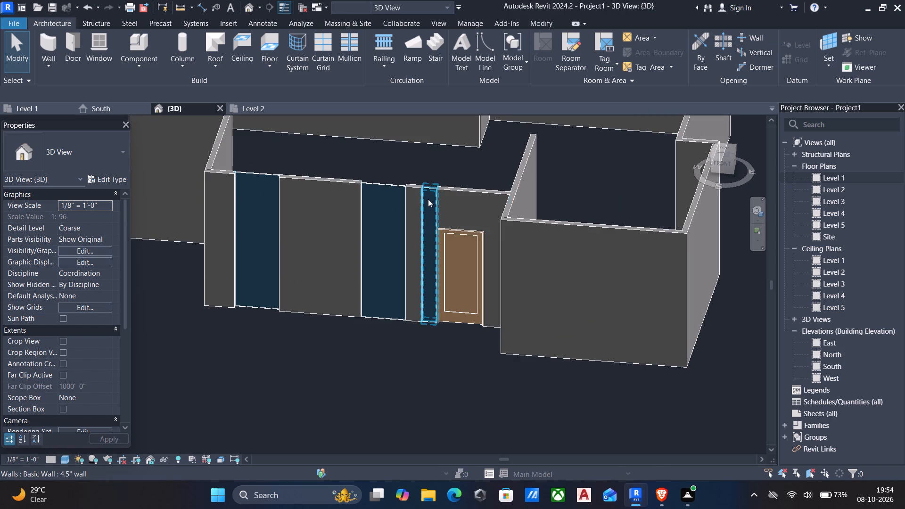
key("Escape")
scroll(443, 247, "down", 5)
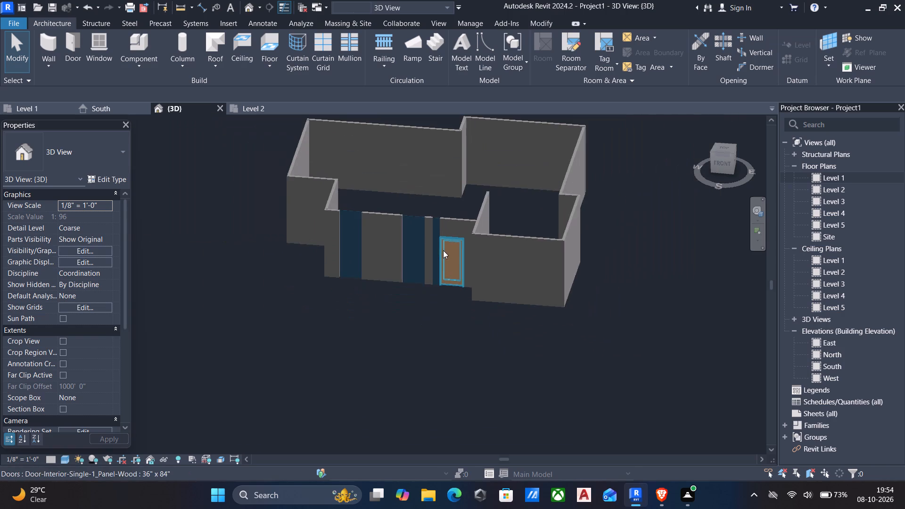
middle_click_drag(443, 250, 458, 237, "shift")
scroll(458, 231, "up", 4)
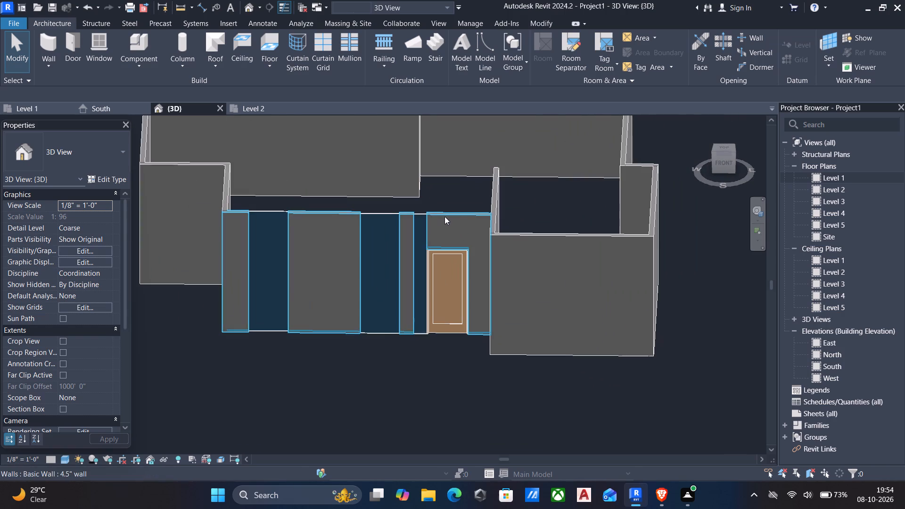
left_click(421, 214)
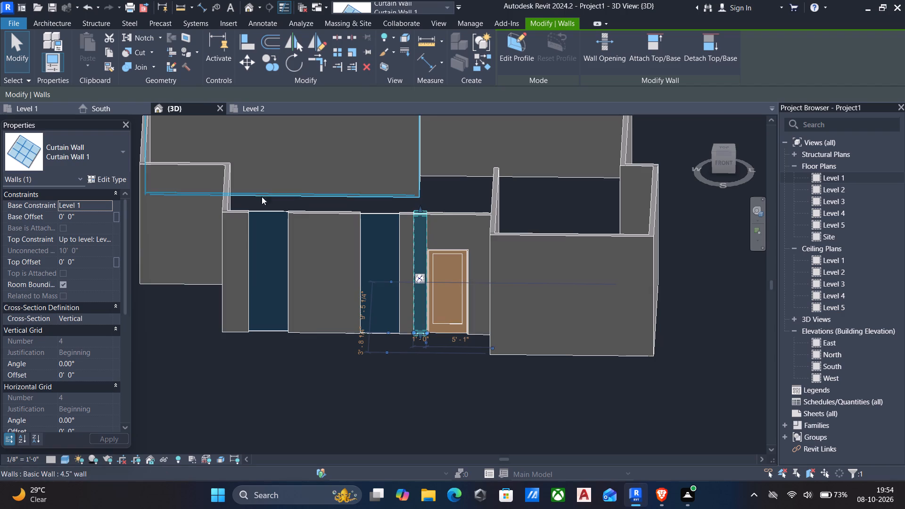
left_click(85, 258)
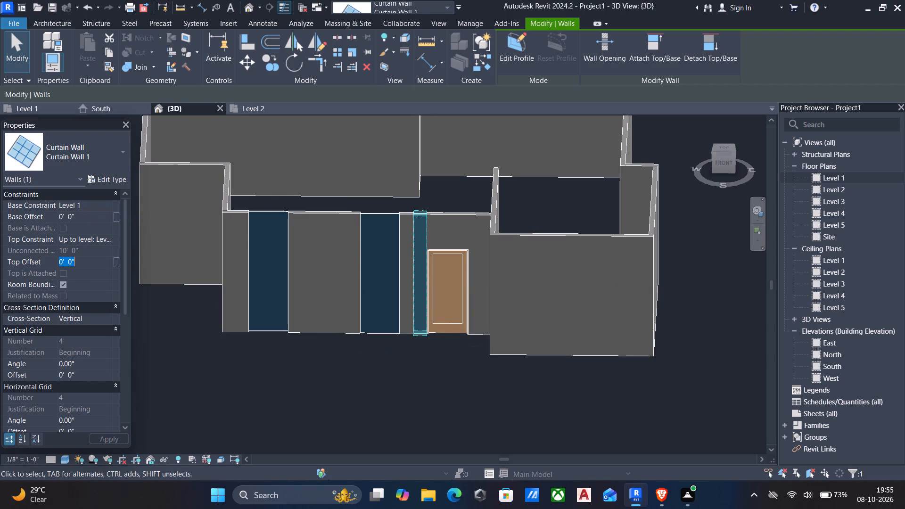
type("-2")
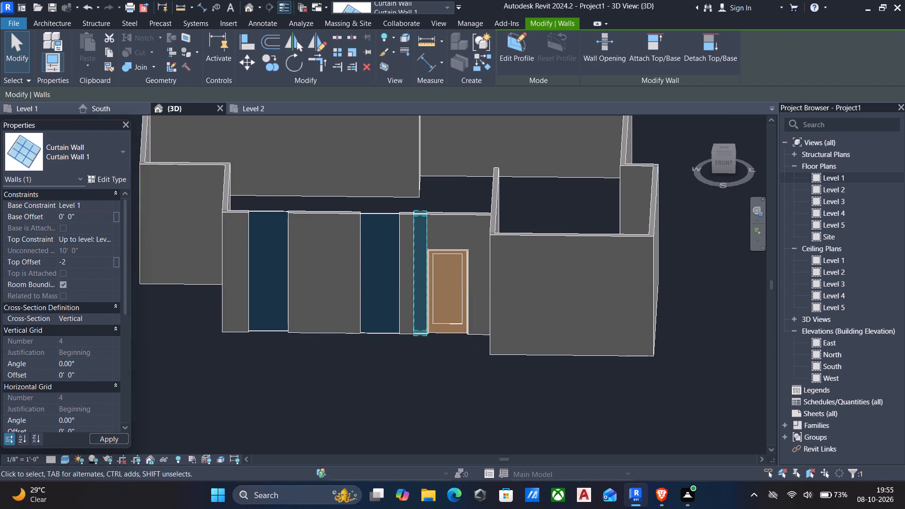
key("BackSpace")
type("3'")
key("Return")
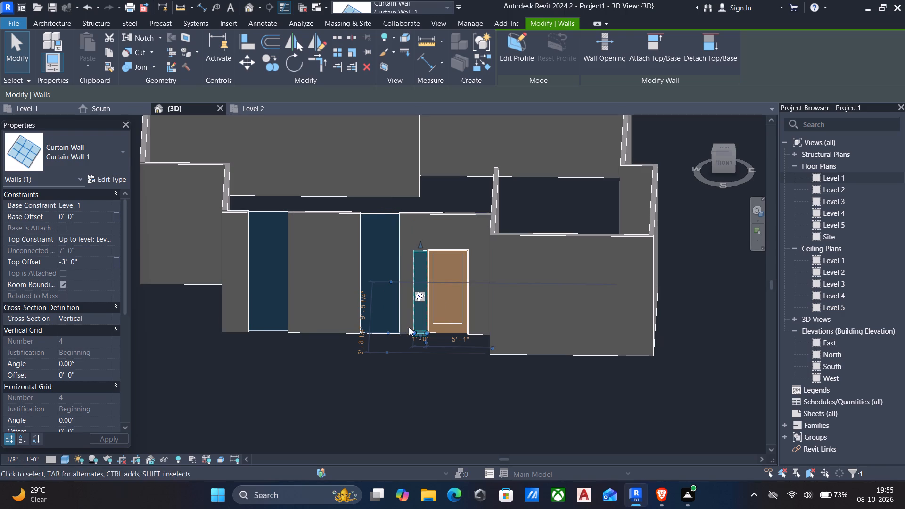
key("Escape")
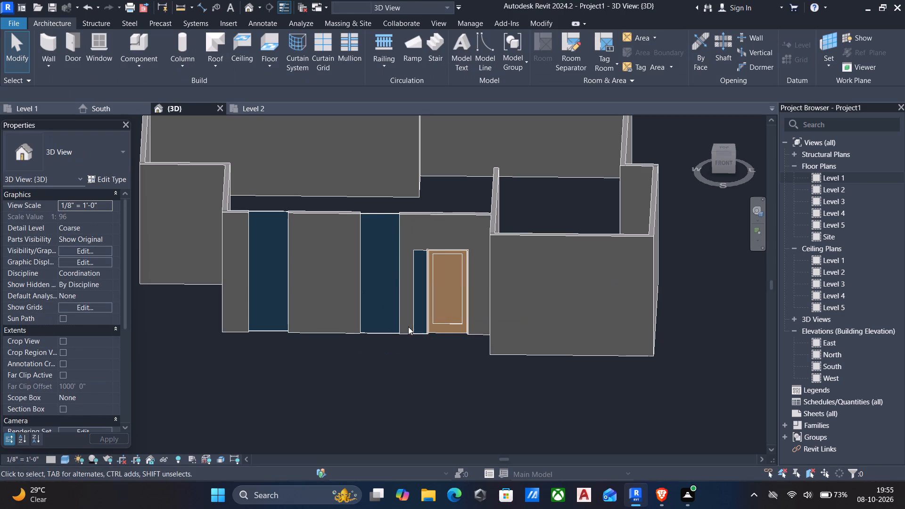
Set the base offset of the narrow curtain wall beside the door to 1'.
scroll(417, 329, "up", 4)
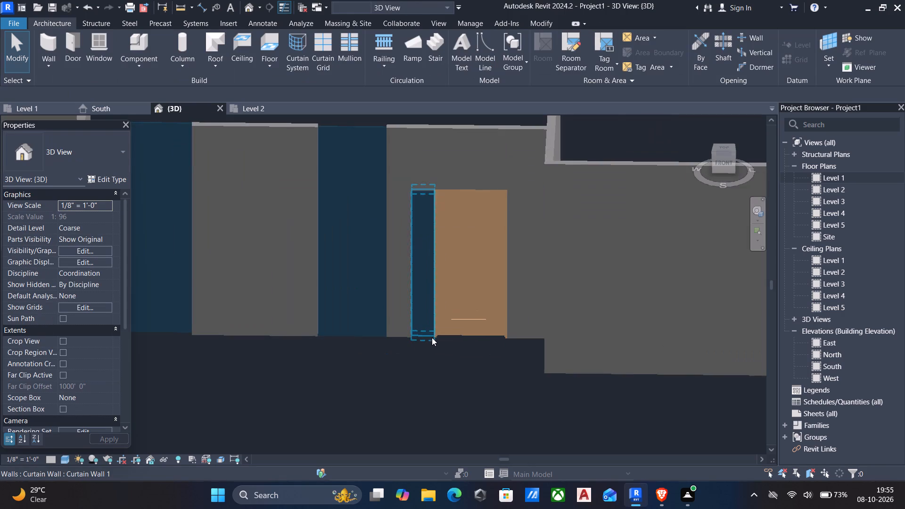
left_click(428, 336)
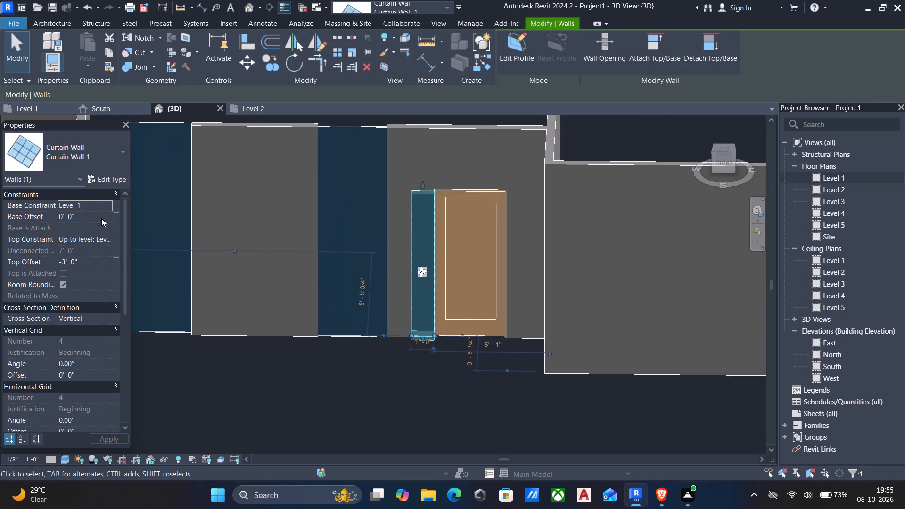
left_click(101, 215)
key("1")
key("apostrophe")
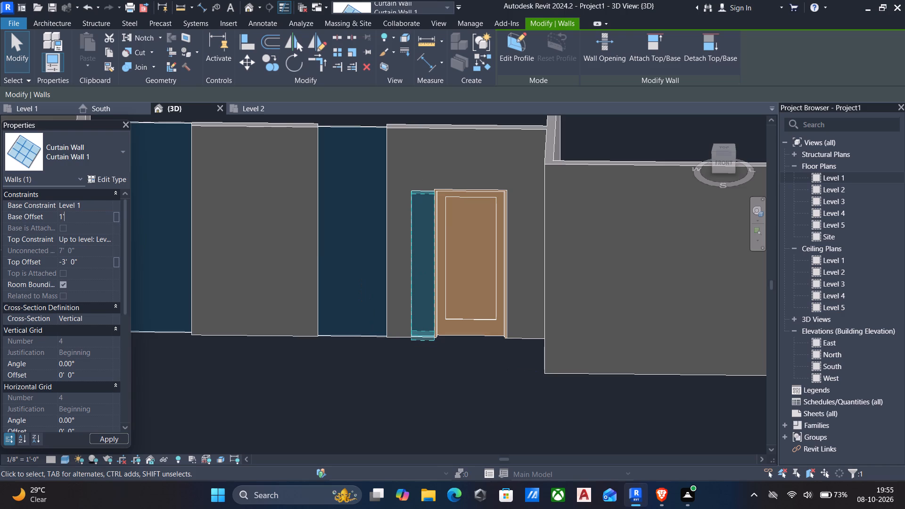
key("Return")
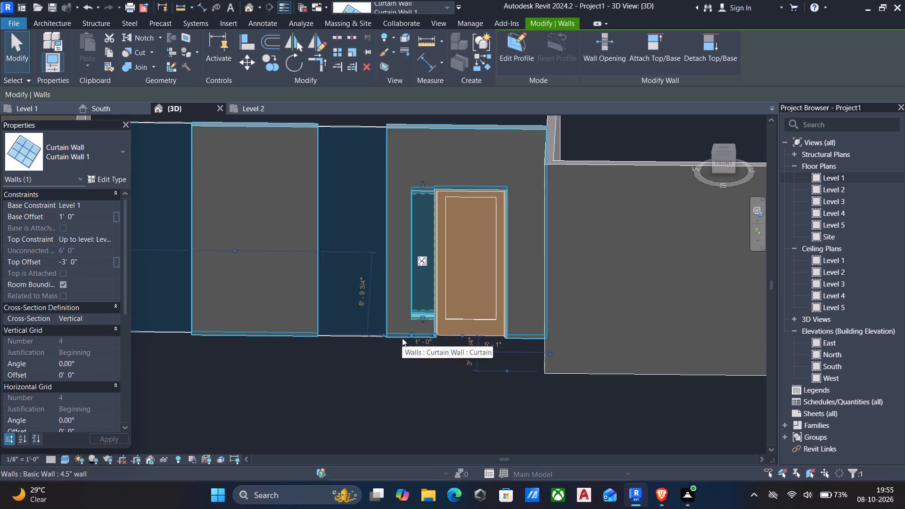
scroll(401, 338, "down", 4)
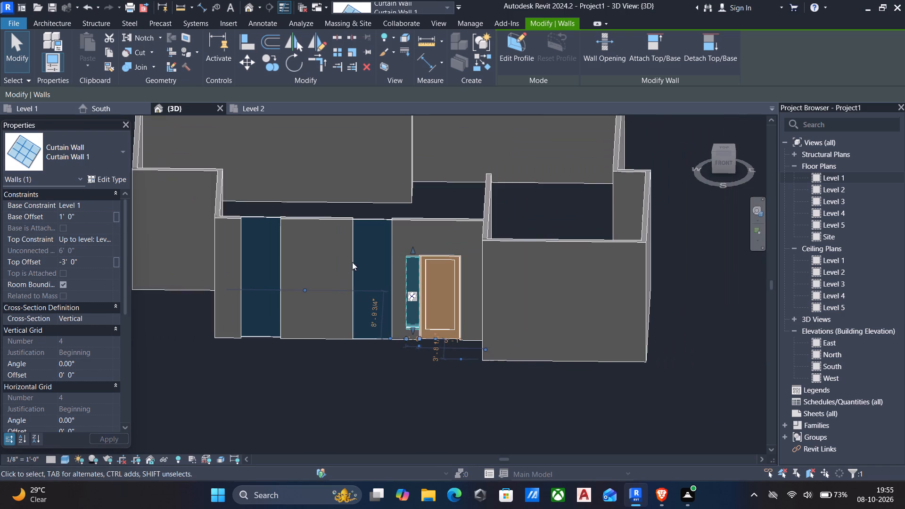
Align the top and bottom edges of the middle 3' curtain wall with those of the narrow curtain wall beside the door.
left_click(365, 215)
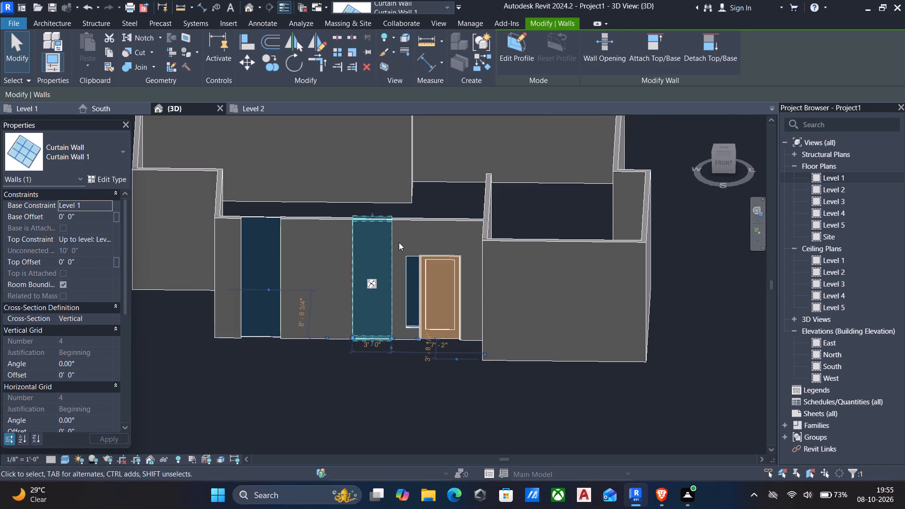
key("a")
key("l")
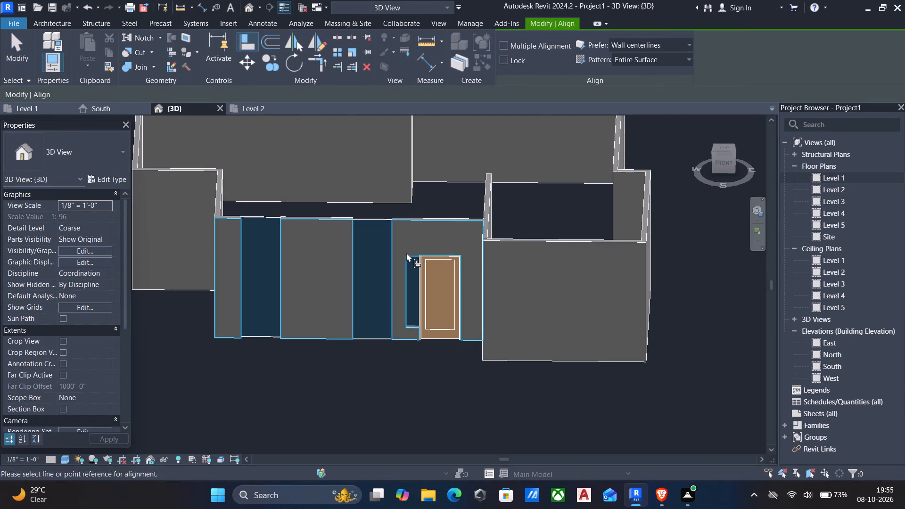
left_click(415, 254)
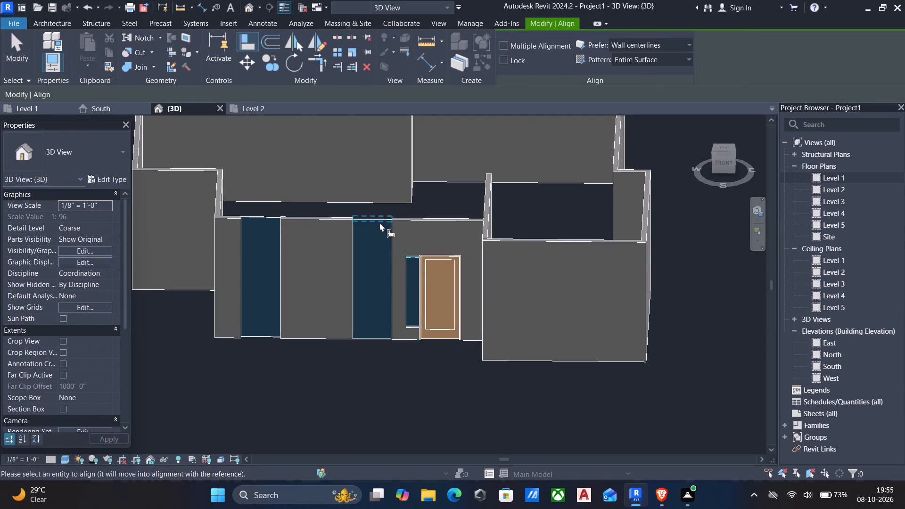
left_click(378, 221)
left_click(413, 327)
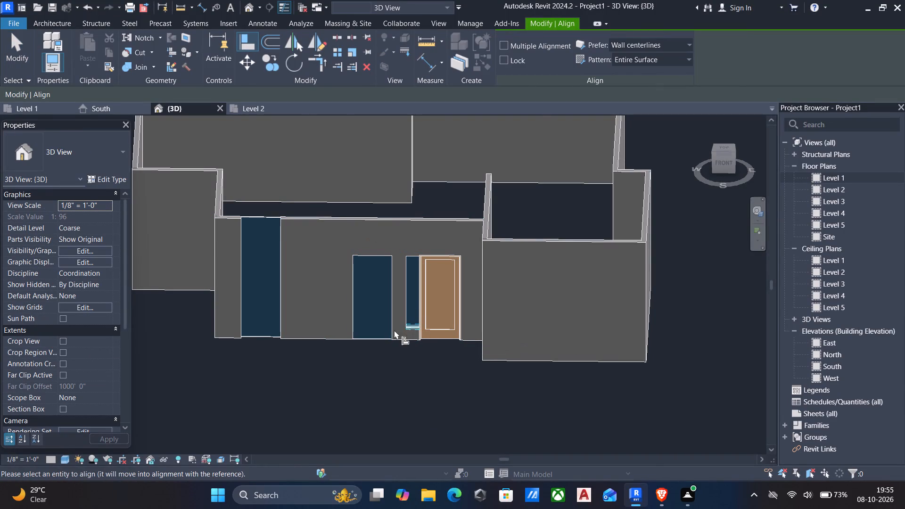
left_click(380, 337)
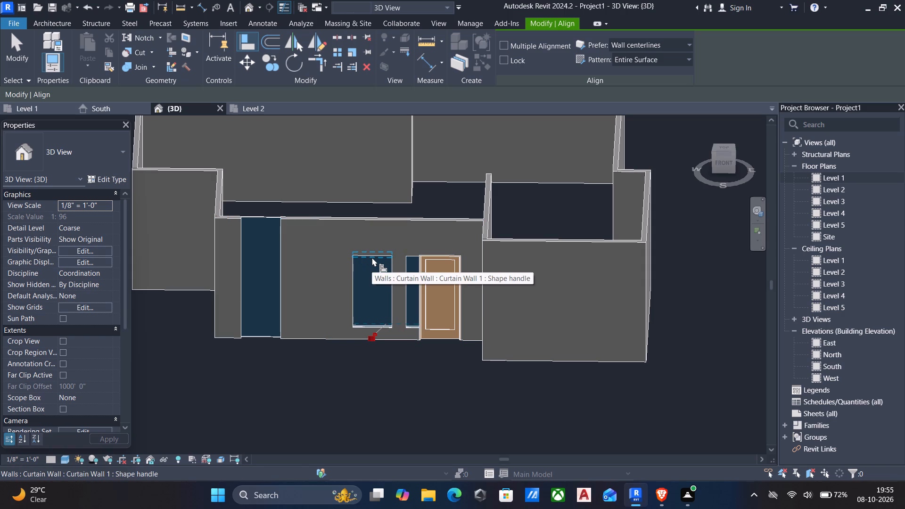
Align the top and bottom edges of the westernmost 3' curtain wall with those of the middle curtain wall.
left_click(372, 257)
left_click(265, 217)
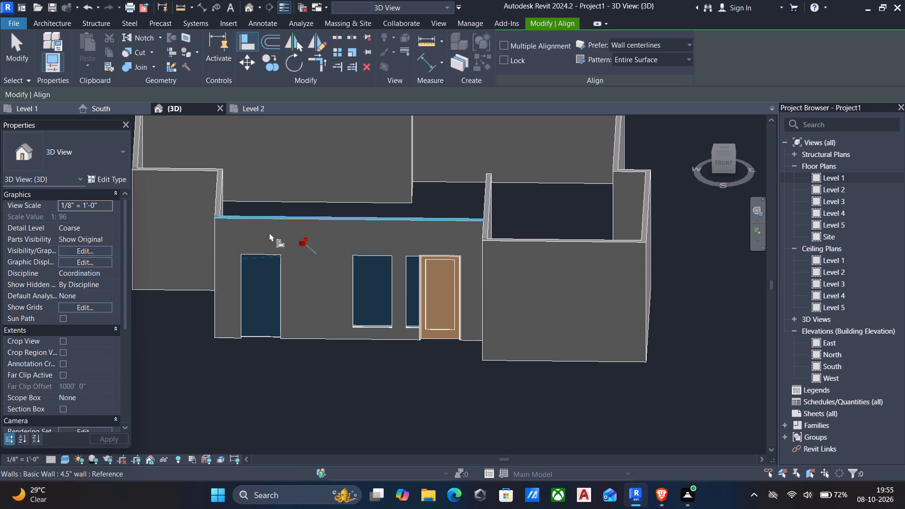
left_click(369, 323)
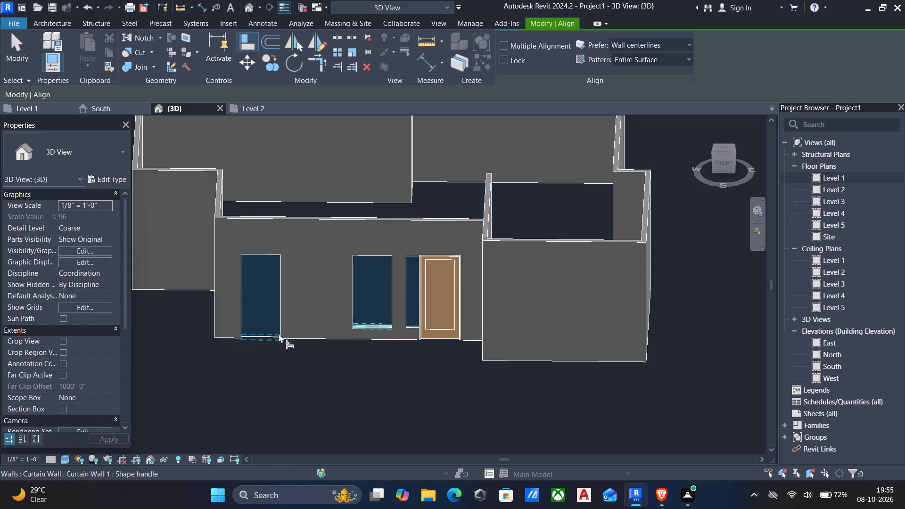
left_click(271, 334)
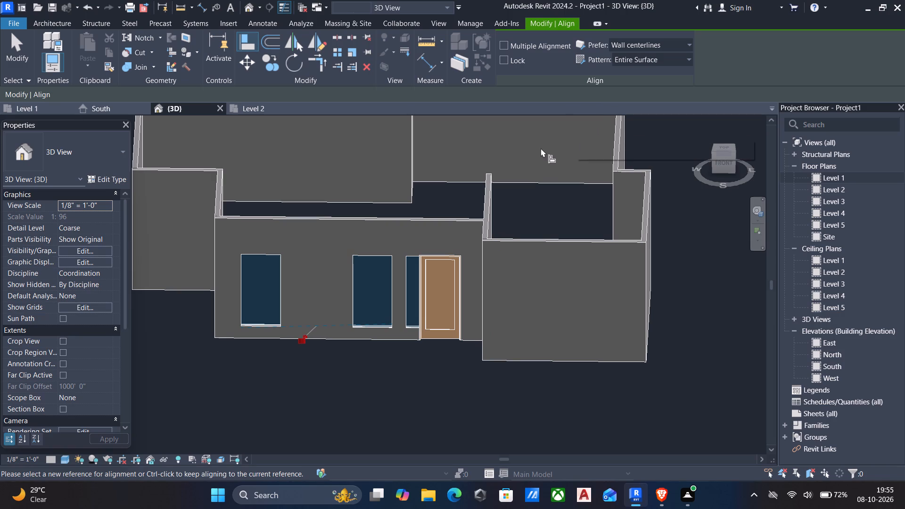
In the Level 1 plan, draw a 4' Curtain Wall 1 segment westward within the projecting east room's south wall, starting about 4'-1" from its east wall.
left_click(721, 160)
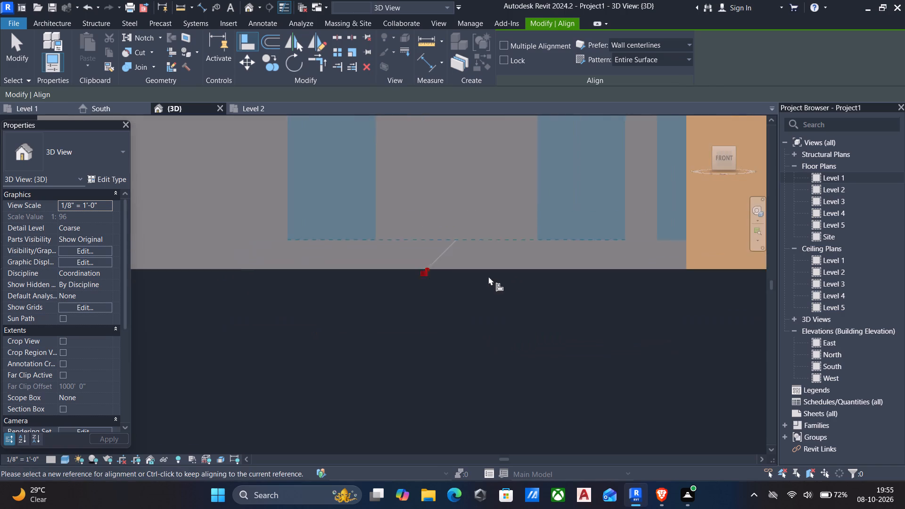
scroll(488, 276, "down", 6)
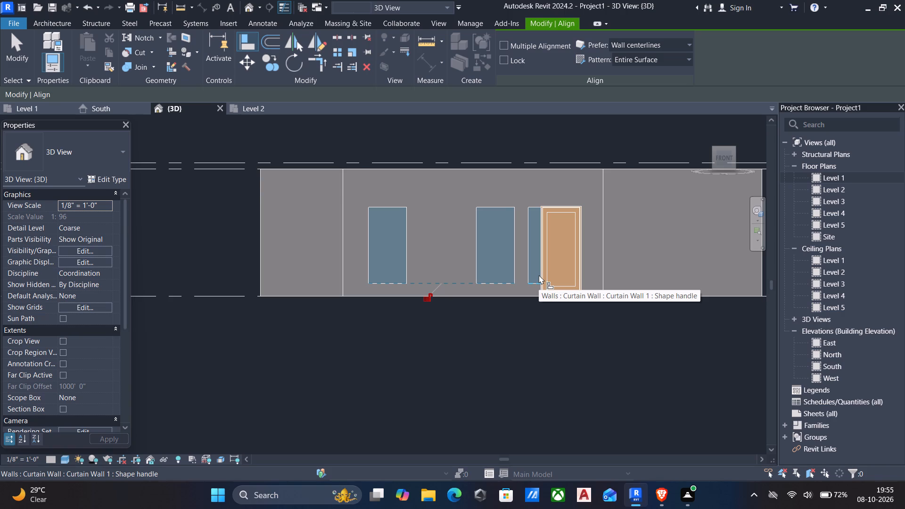
left_click(735, 146)
double_click(836, 179)
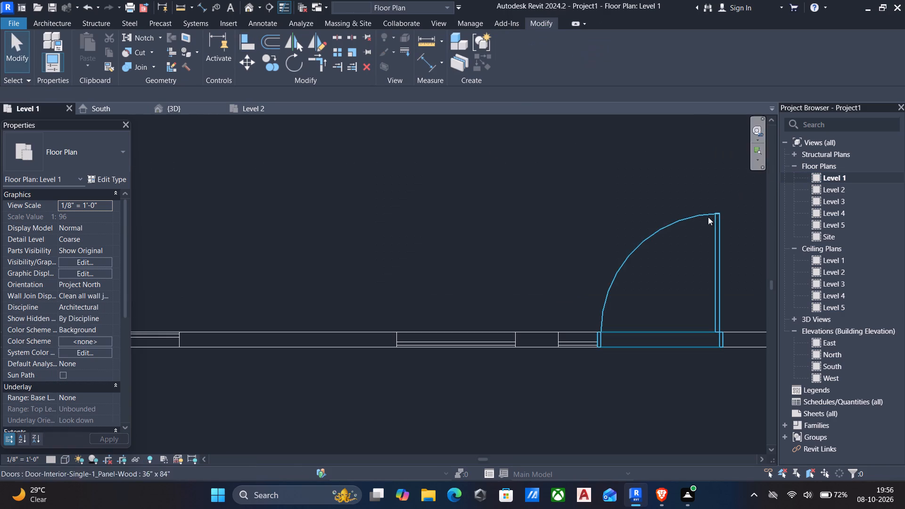
scroll(579, 289, "down", 9)
middle_click_drag(567, 308, 396, 309)
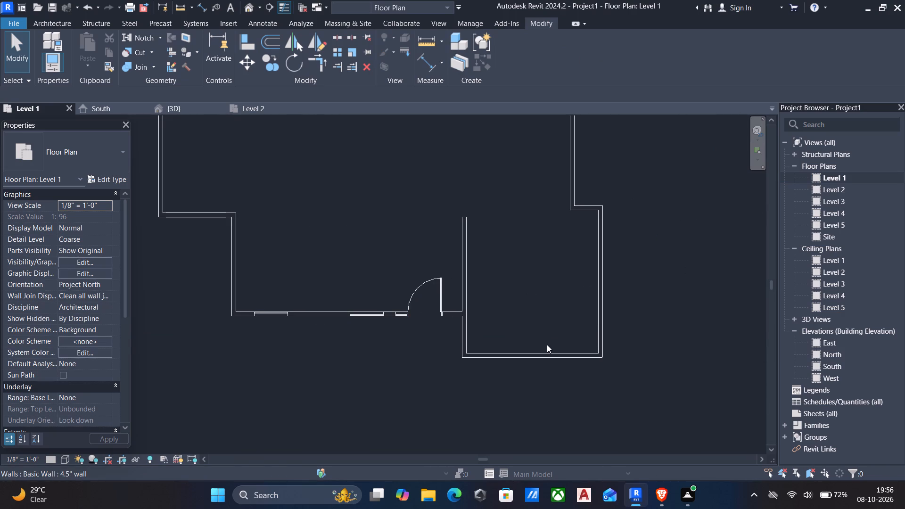
type("wa")
scroll(526, 352, "up", 5)
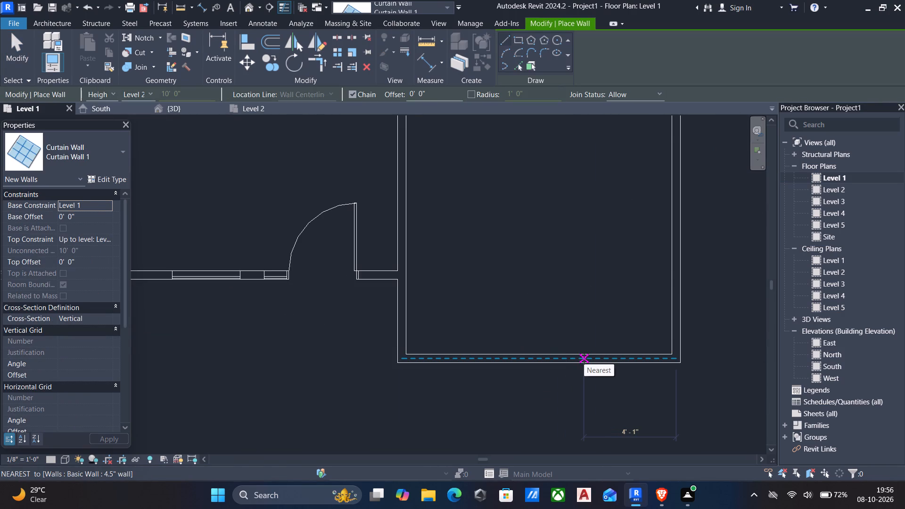
left_click(584, 360)
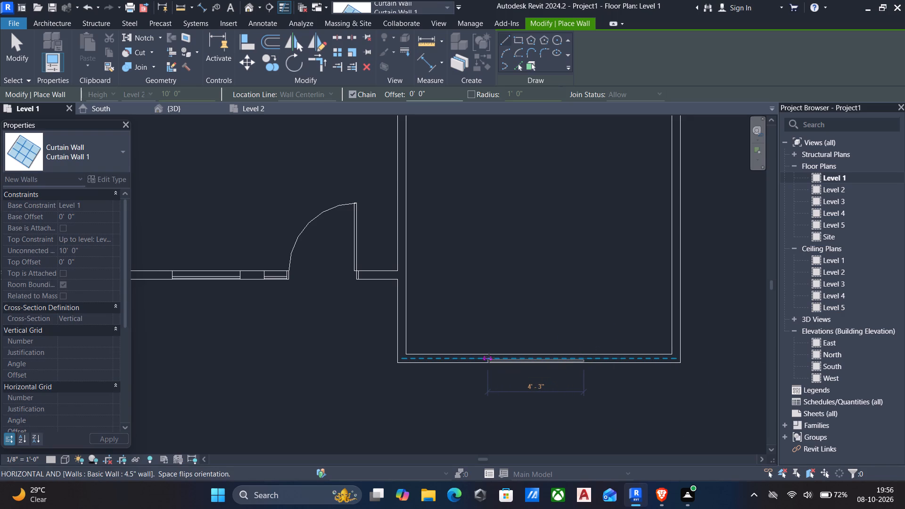
type("4'")
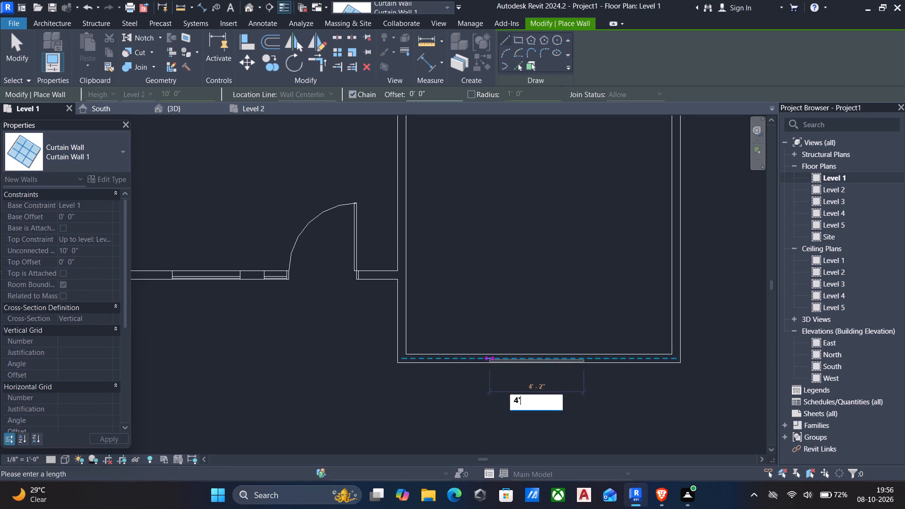
key("Return")
key("Escape")
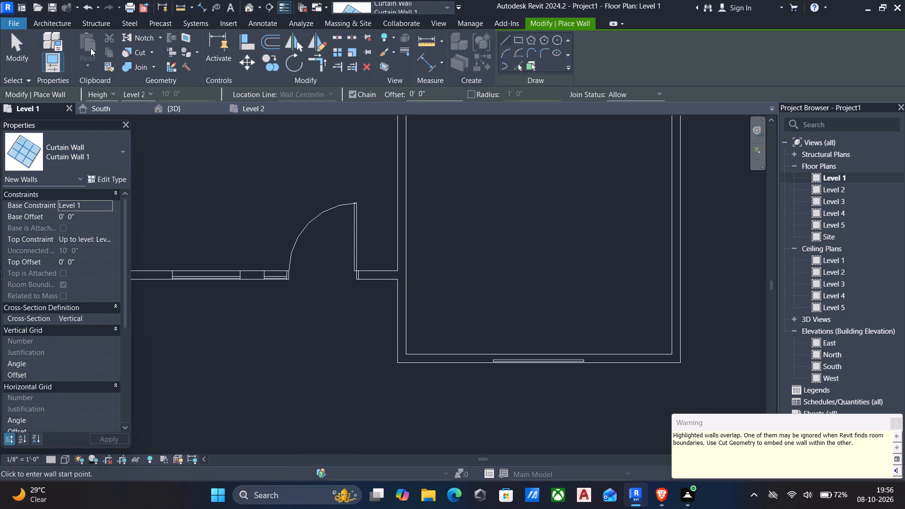
Use Cut Geometry to embed the 4' curtain wall in the east room's 4.5" south wall.
left_click(138, 50)
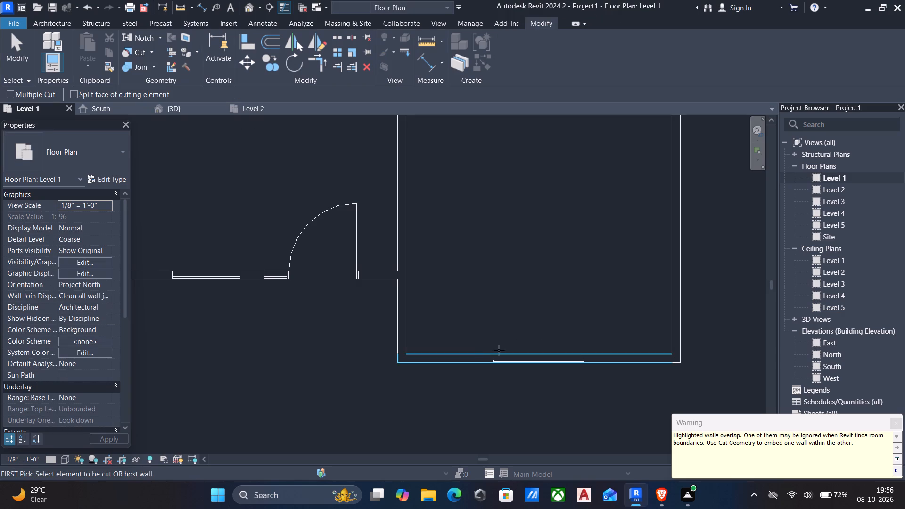
left_click(475, 354)
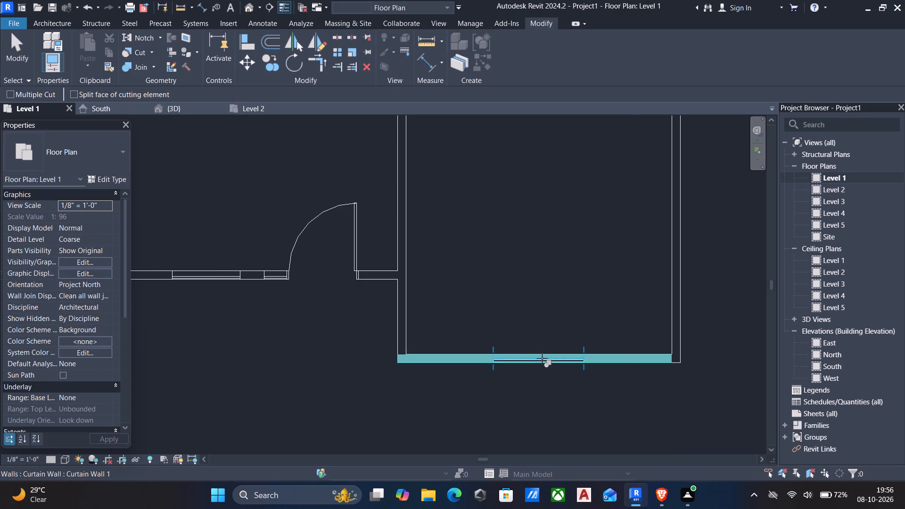
left_click(541, 360)
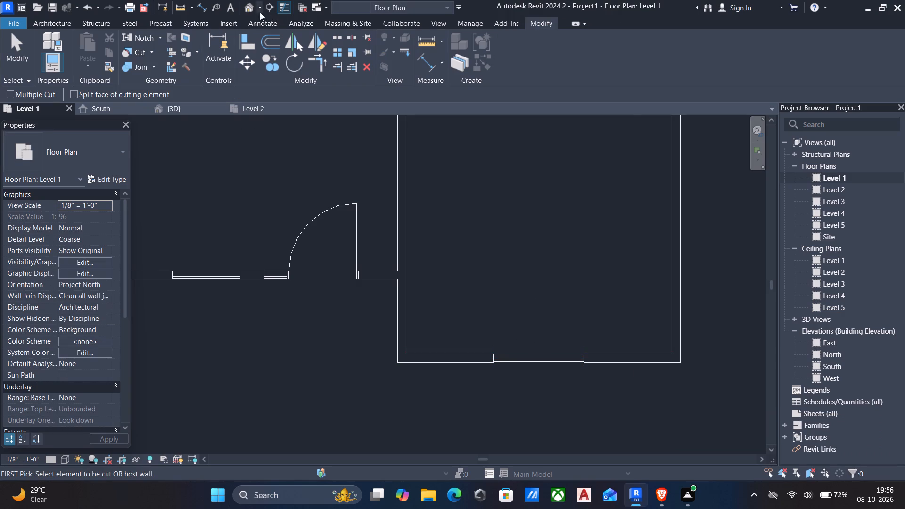
In the 3D view, align the top edge of the 4' curtain wall with the top of the middle 3' curtain wall.
left_click(247, 8)
scroll(419, 198, "down", 3)
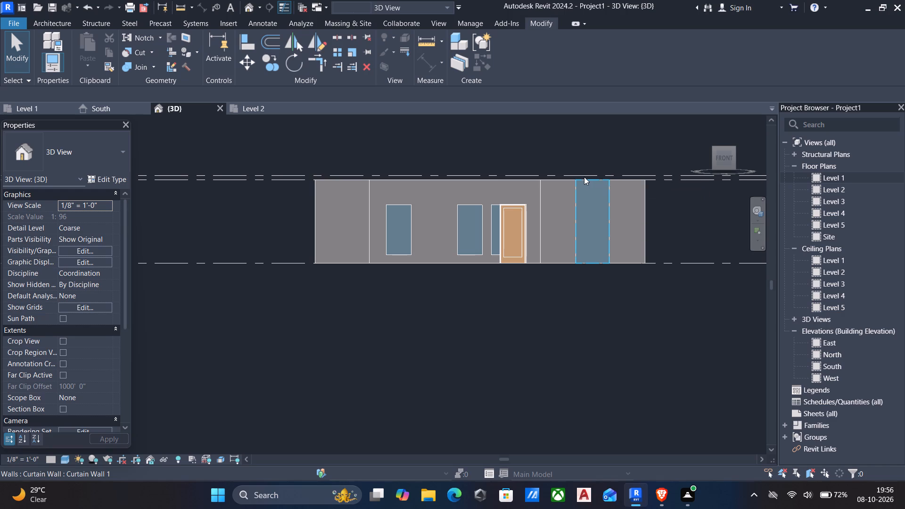
key("a")
key("l")
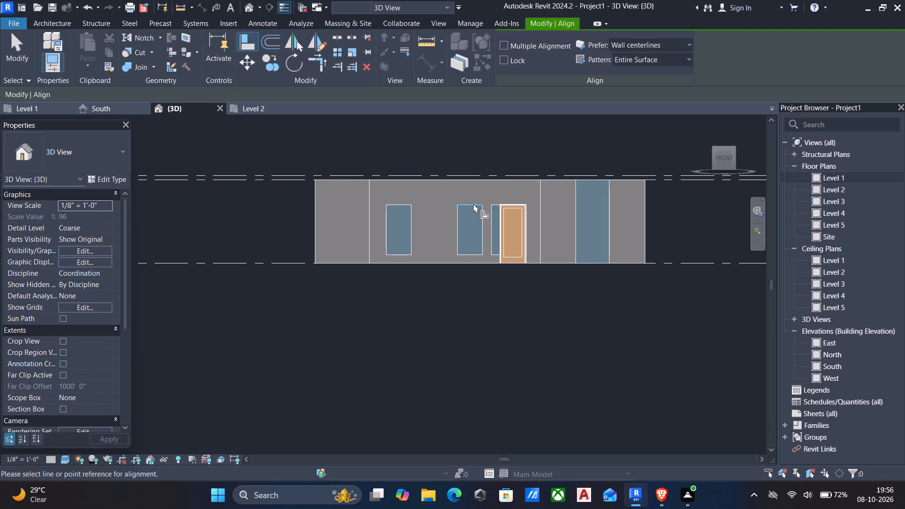
left_click(473, 205)
left_click(593, 180)
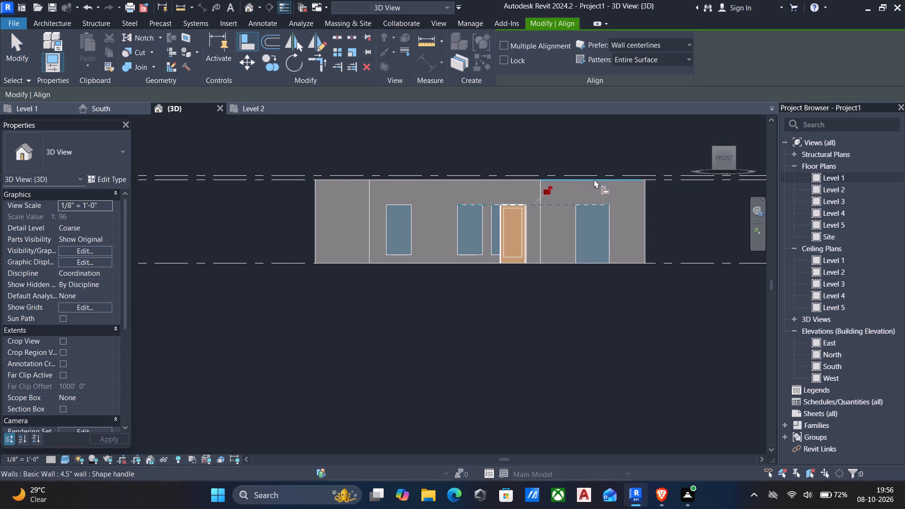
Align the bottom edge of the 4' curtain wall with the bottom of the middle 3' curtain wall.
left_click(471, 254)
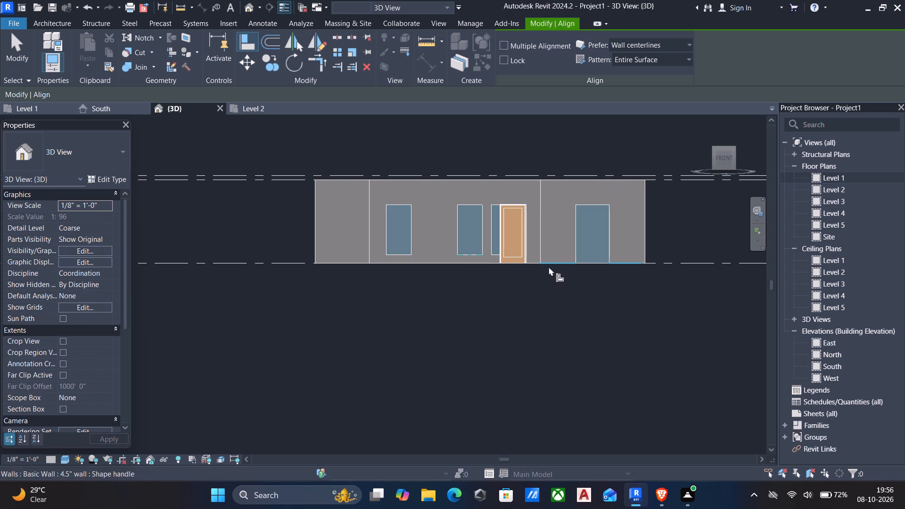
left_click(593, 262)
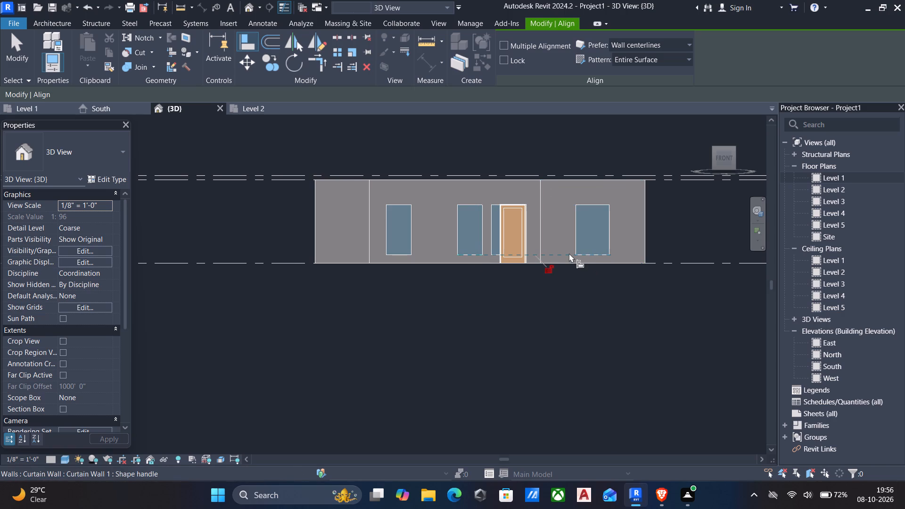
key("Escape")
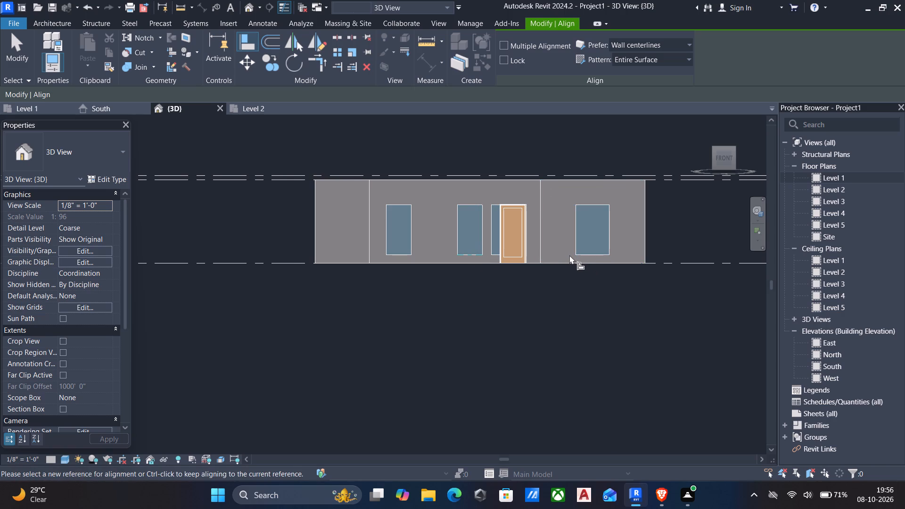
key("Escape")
Set the base offset of the 4' curtain wall in the east room's south wall to 2'.
scroll(569, 256, "down", 5, "shift")
middle_click_drag(559, 269, 537, 296, "shift")
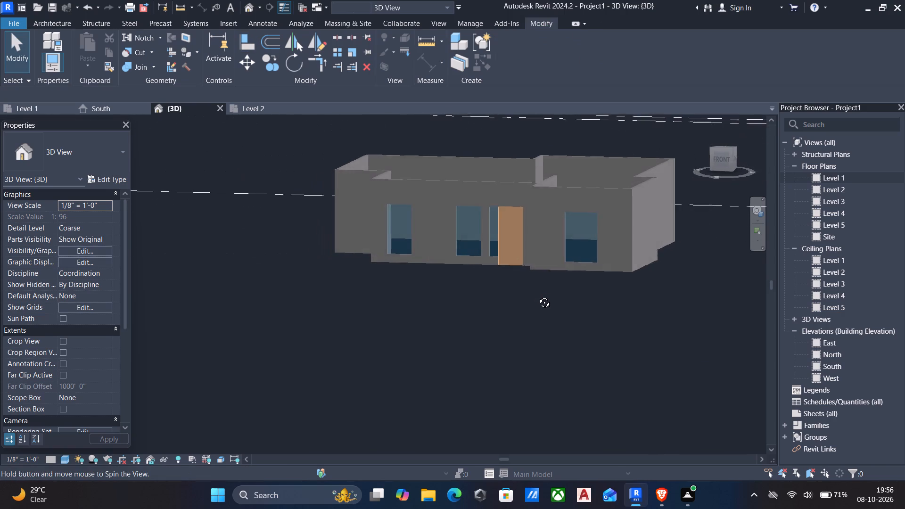
middle_click_drag(537, 296, 547, 289, "shift")
scroll(559, 272, "up", 4)
scroll(570, 269, "down", 4)
middle_click_drag(569, 281, 584, 269, "shift")
scroll(581, 263, "up", 6)
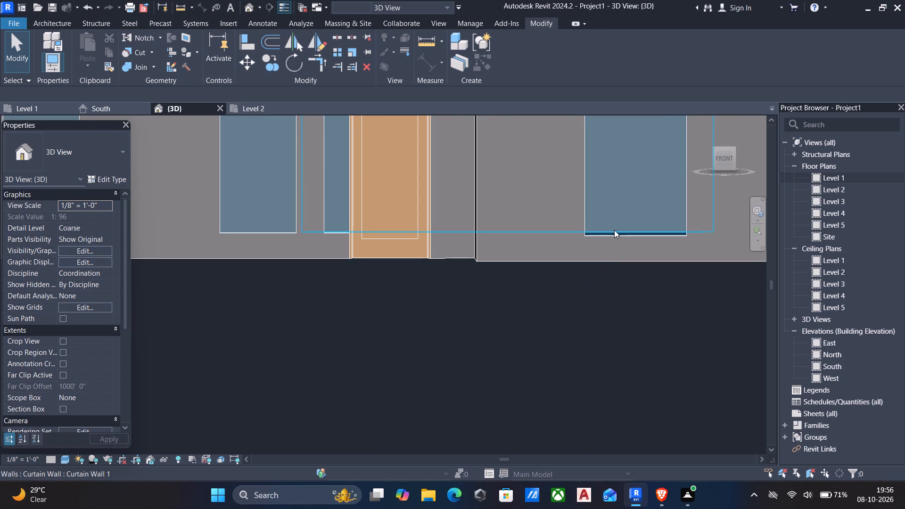
scroll(608, 232, "up", 7)
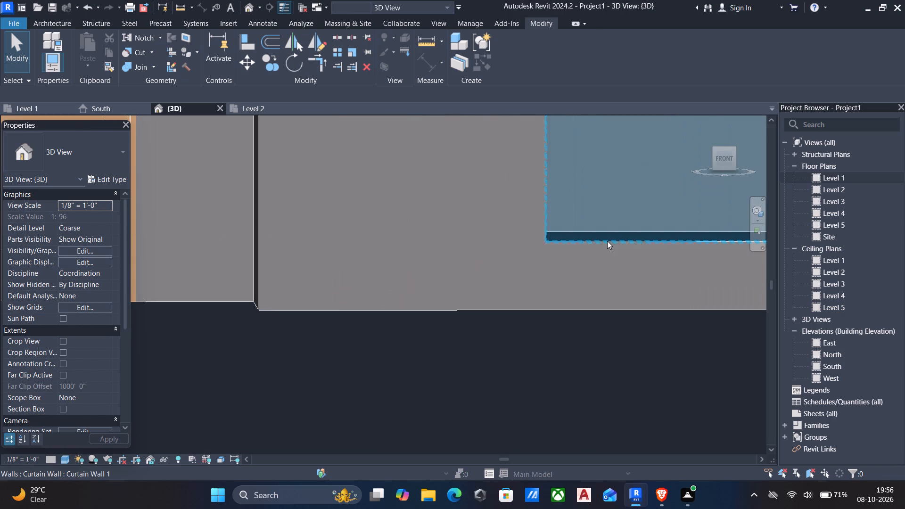
left_click(607, 241)
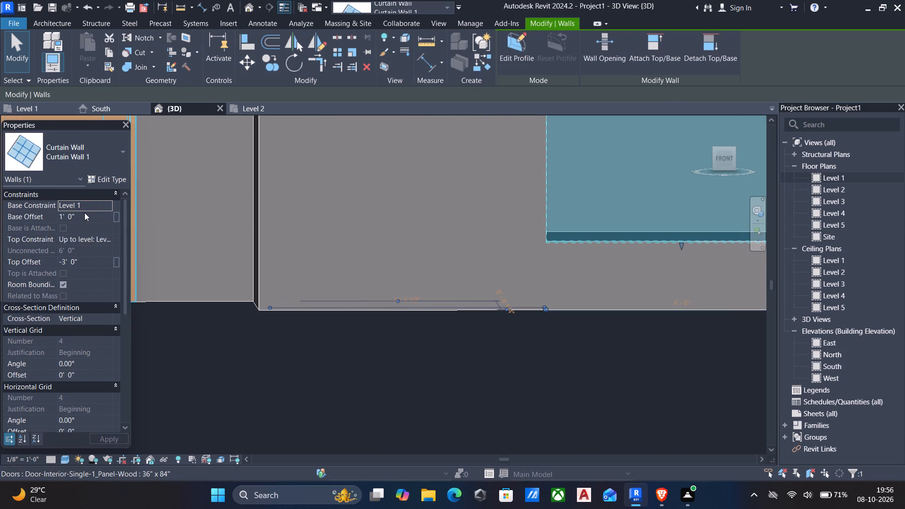
left_click(91, 216)
key("2")
left_click(91, 217)
key("apostrophe")
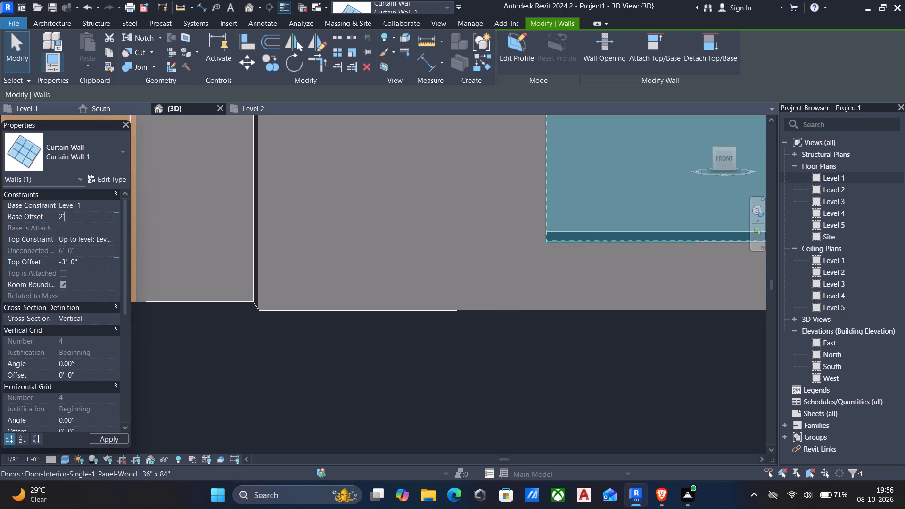
key("Return")
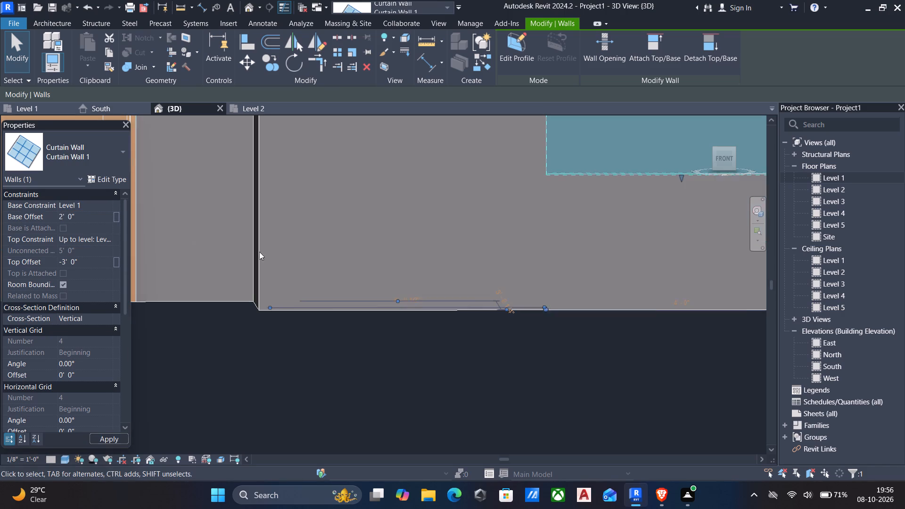
scroll(267, 255, "down", 6)
scroll(332, 267, "down", 7)
middle_click_drag(333, 275, 437, 304)
key("Escape")
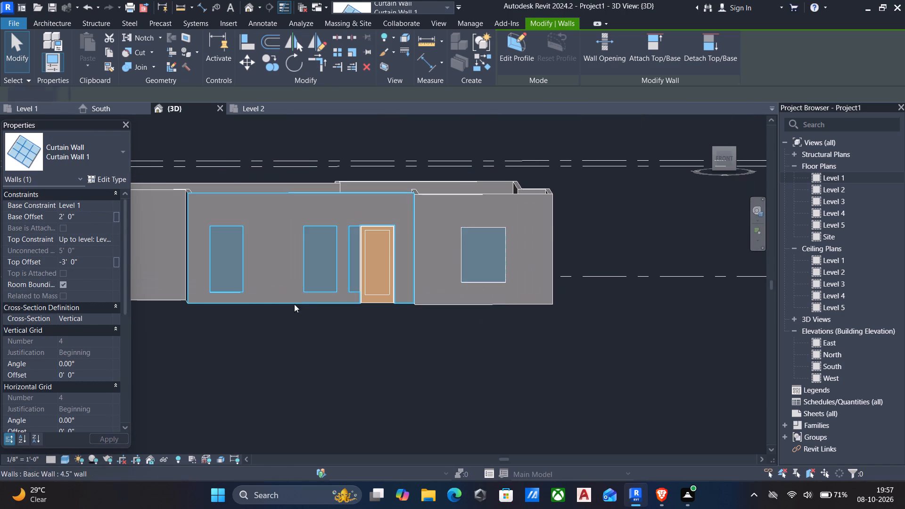
Divide the two 3' south curtain walls with a vertical curtain grid line at mid-width and a horizontal one 1'-6" below the top.
scroll(294, 331, "down", 3)
middle_click_drag(299, 335, 346, 337)
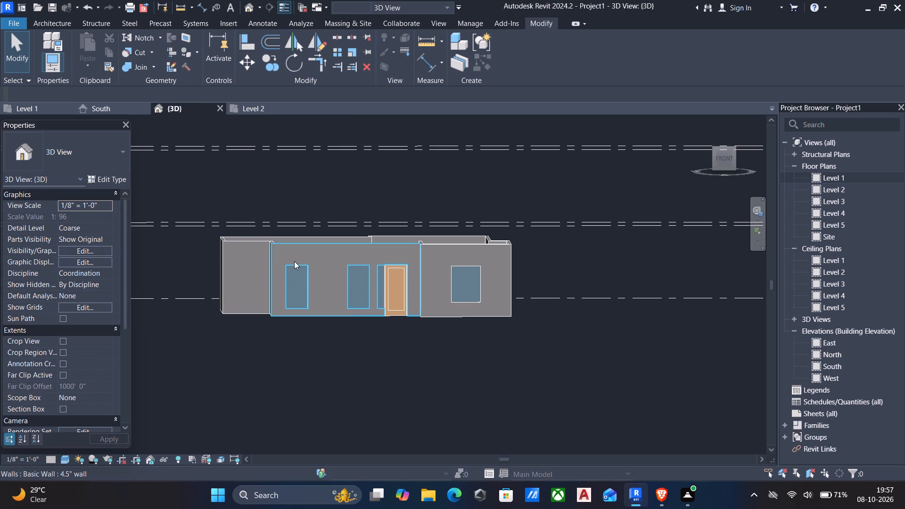
left_click(42, 18)
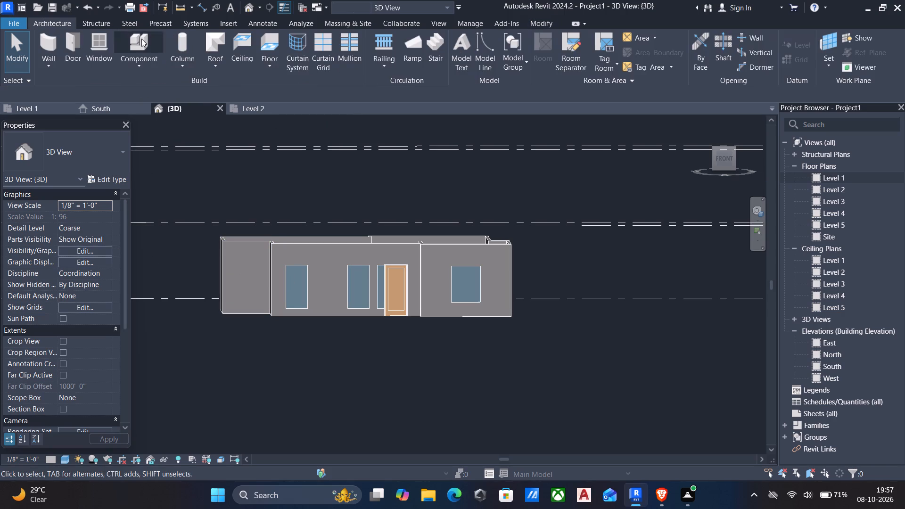
left_click(323, 45)
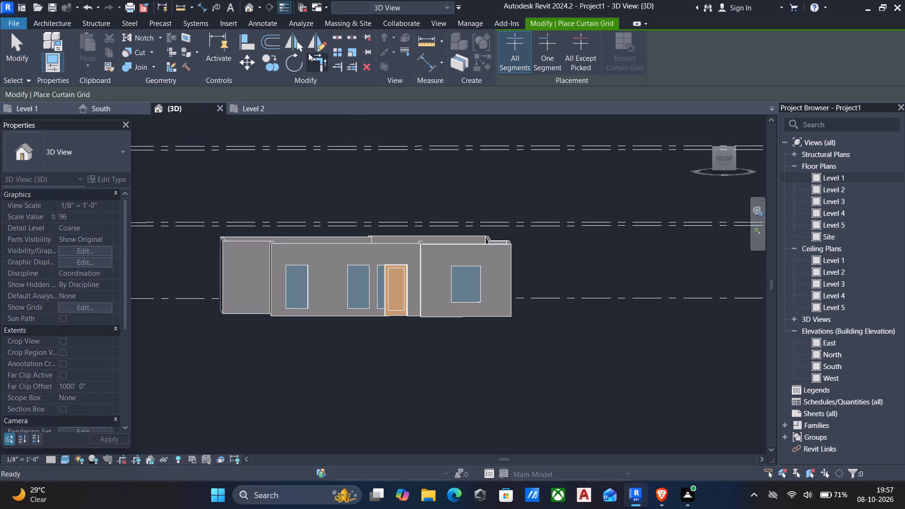
scroll(291, 271, "up", 6)
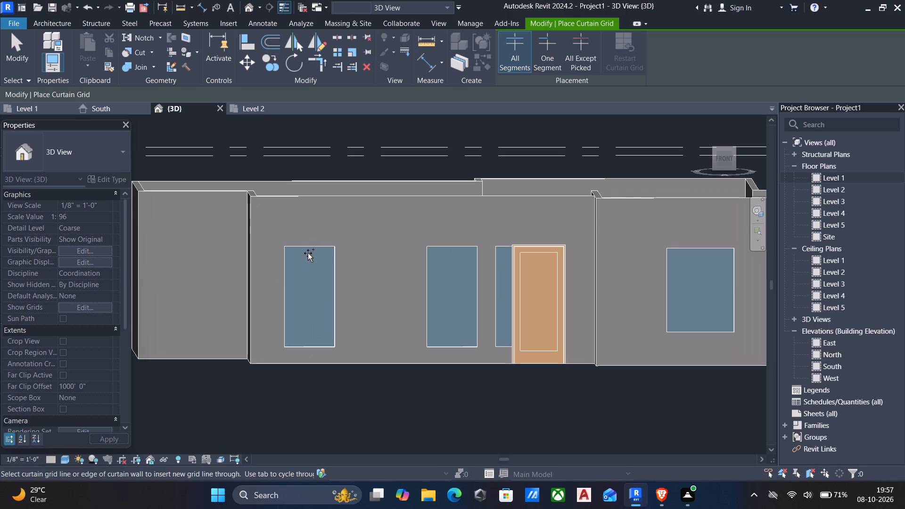
left_click(310, 247)
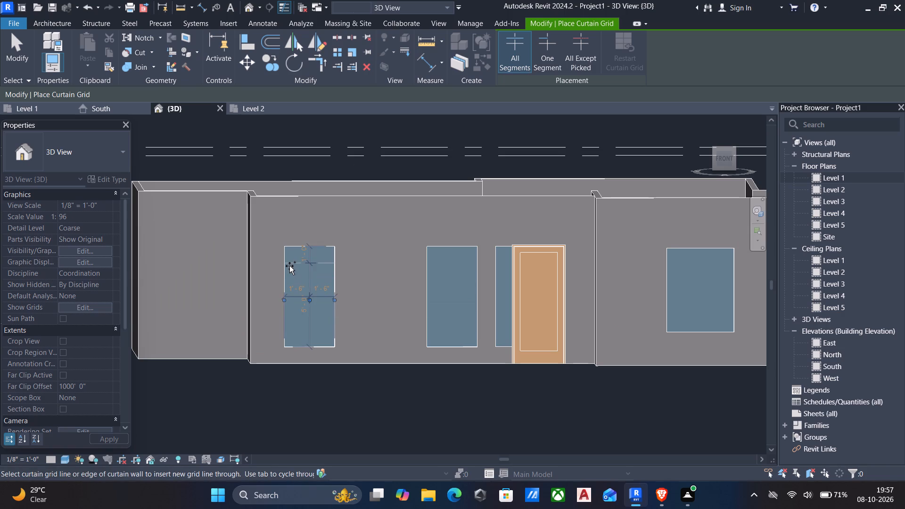
left_click(286, 269)
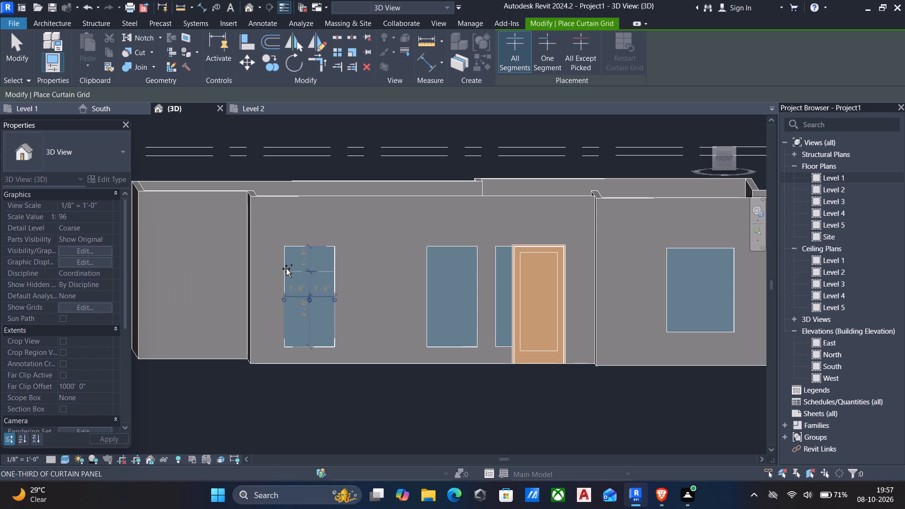
left_click(450, 249)
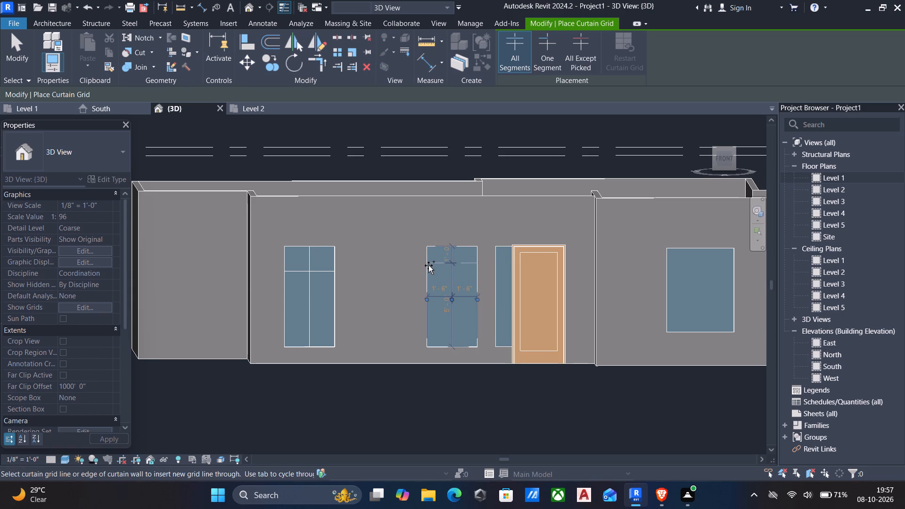
left_click(428, 269)
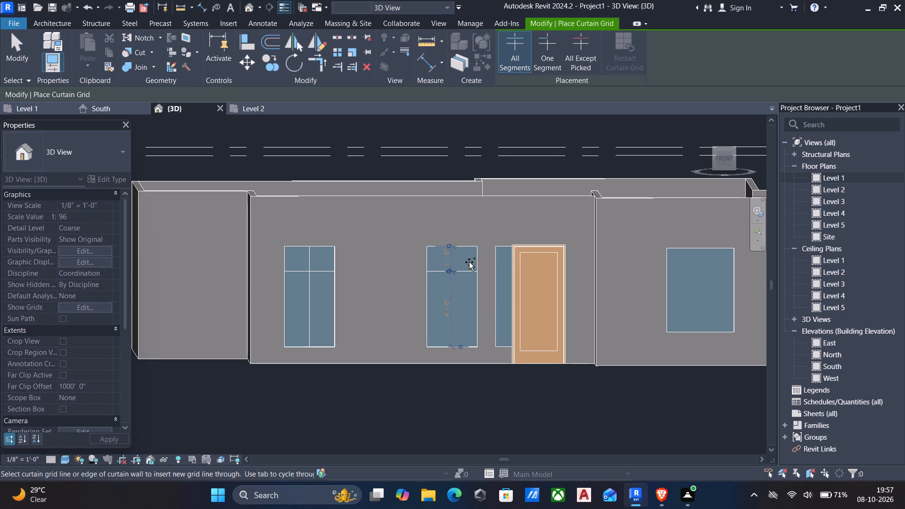
Add a horizontal curtain grid line 1'-6" below the top of the narrow curtain wall beside the door.
scroll(495, 260, "up", 4)
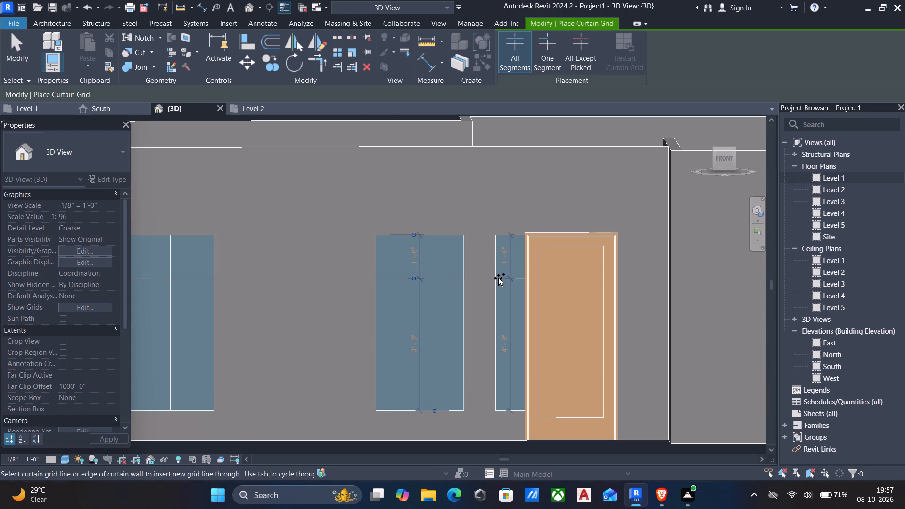
left_click(496, 277)
scroll(501, 278, "down", 6)
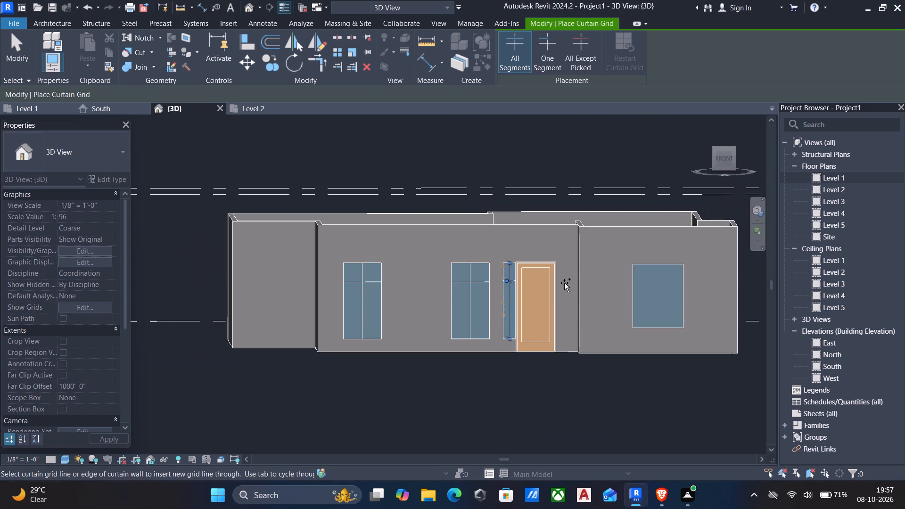
Divide the east room's 4' curtain wall with two vertical grid lines at its thirds and a horizontal one a third below the top.
scroll(644, 264, "up", 1)
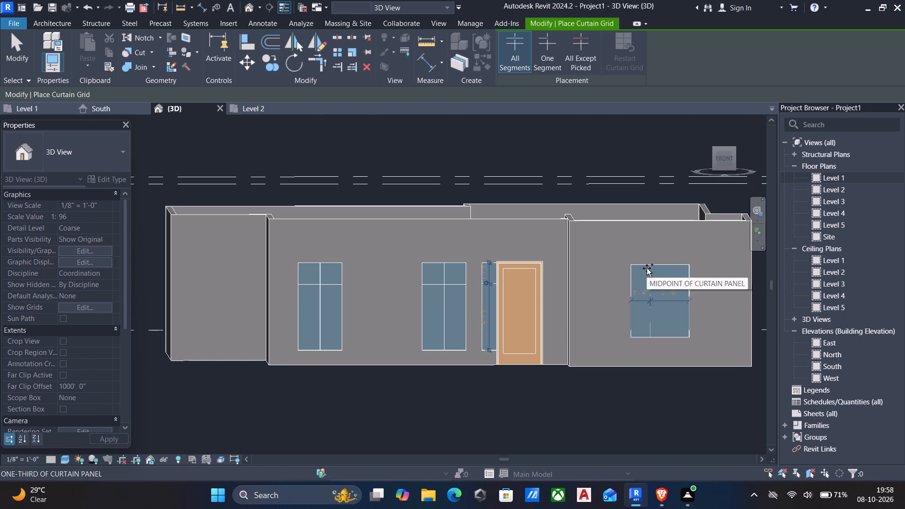
left_click(647, 268)
left_click(669, 266)
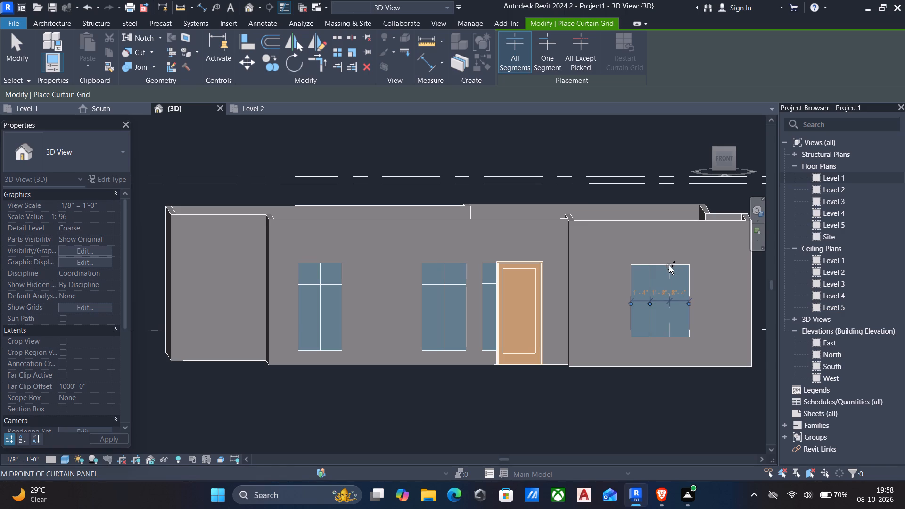
scroll(634, 283, "up", 2)
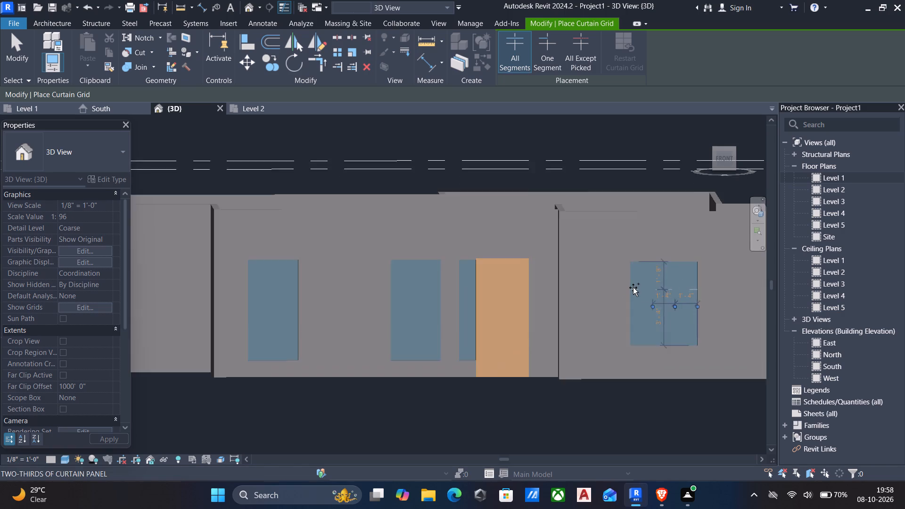
scroll(633, 287, "up", 2)
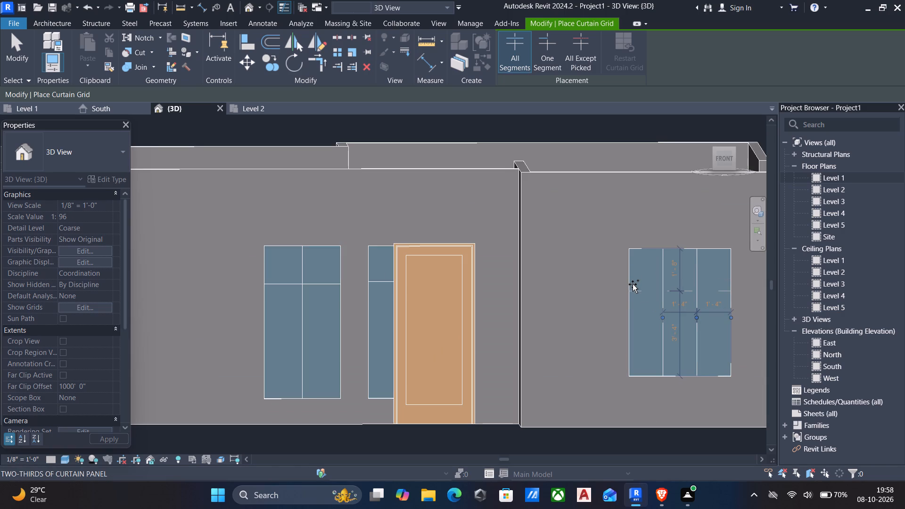
left_click(633, 285)
key("Escape")
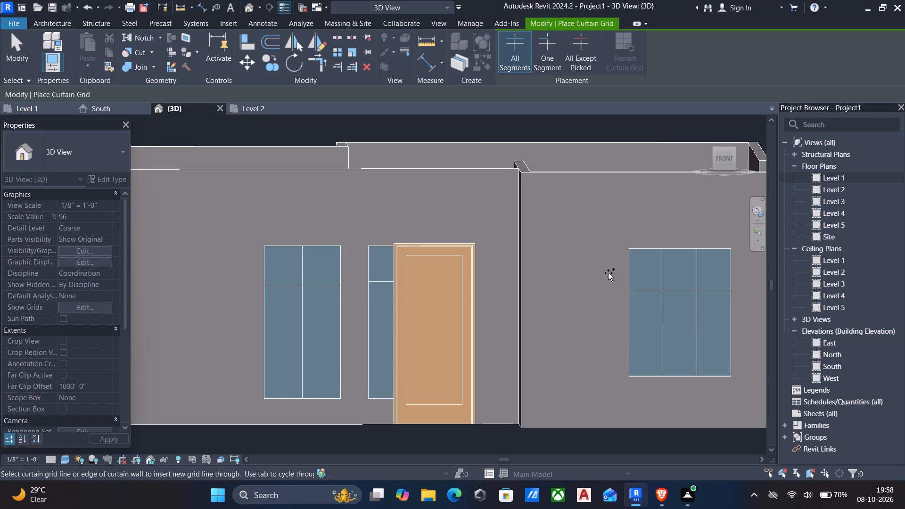
Place 1" Square rectangular mullions on the horizontal grid line of all four south curtain walls, using single grid line placement.
scroll(608, 273, "down", 3)
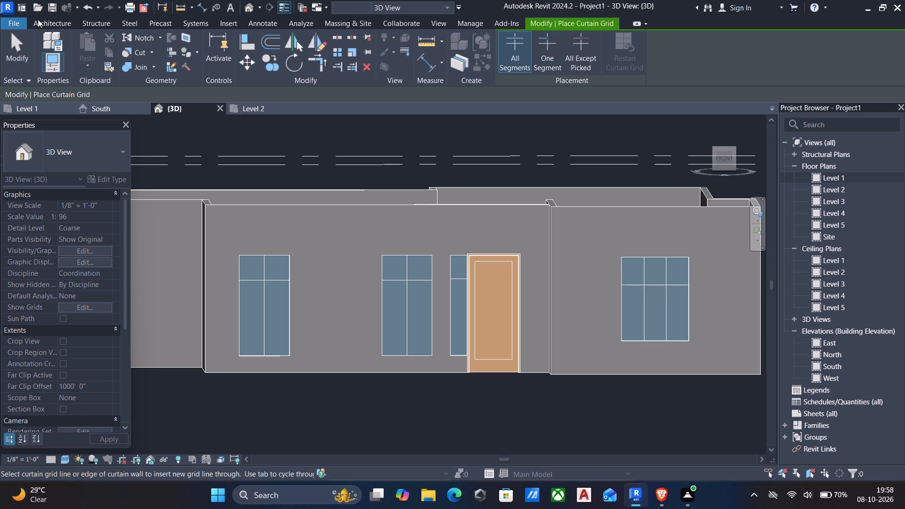
left_click(38, 19)
left_click(353, 43)
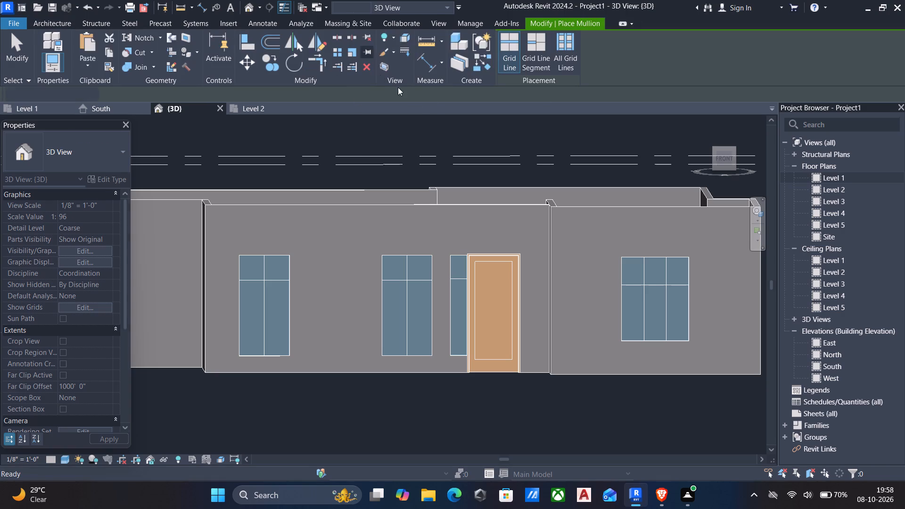
left_click(561, 51)
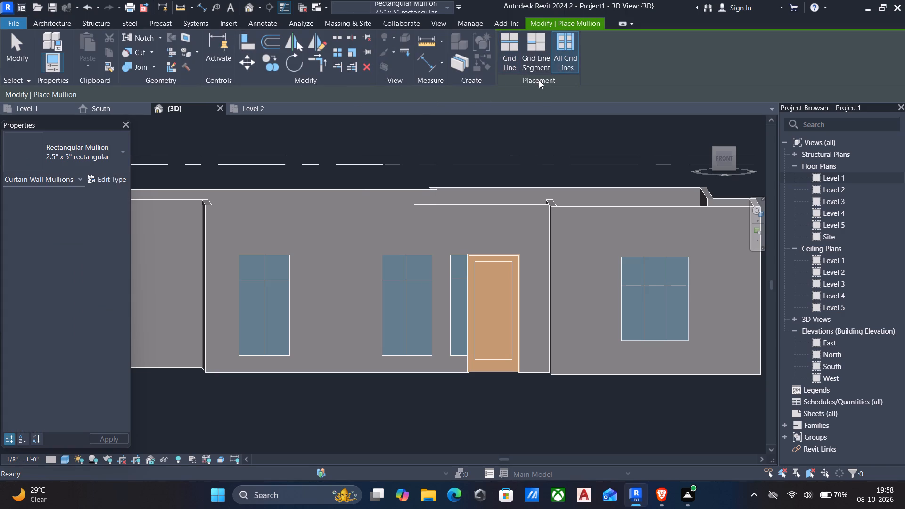
left_click(507, 47)
left_click(101, 160)
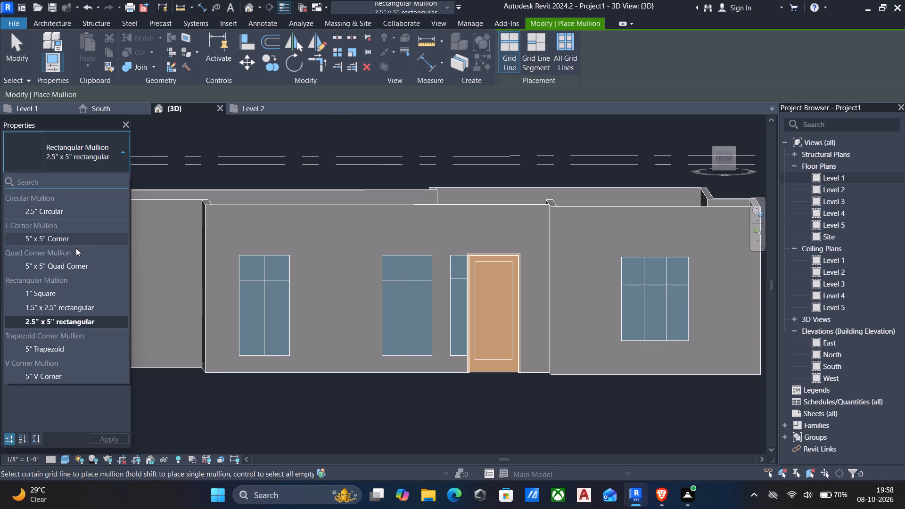
left_click(53, 294)
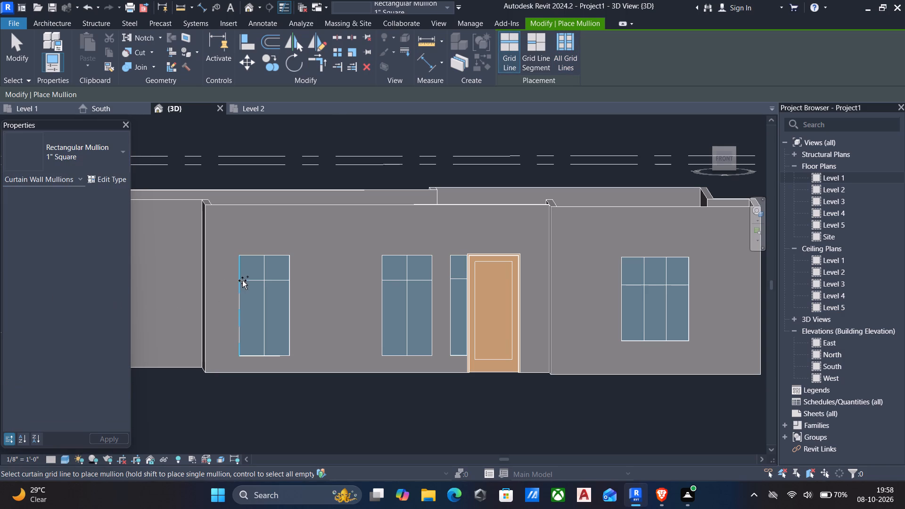
left_click(260, 281)
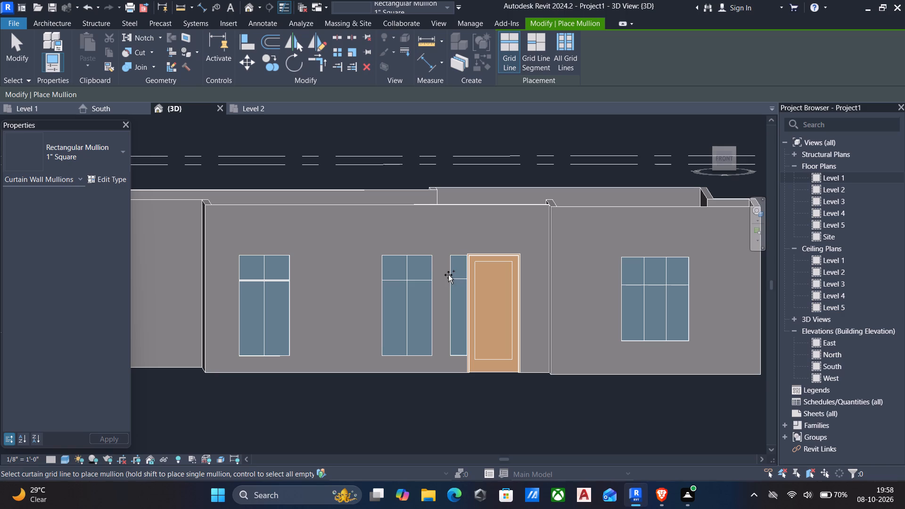
left_click(405, 278)
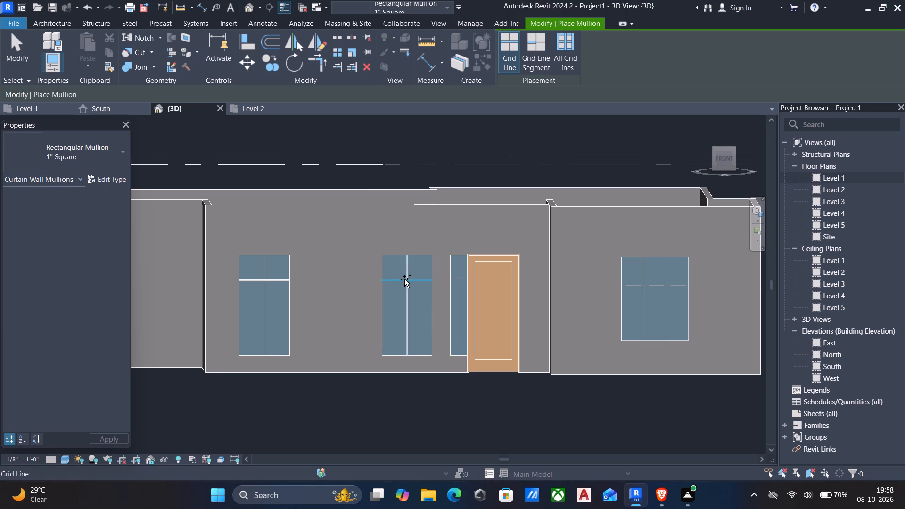
key("ctrl+z")
left_click(389, 283)
left_click(461, 280)
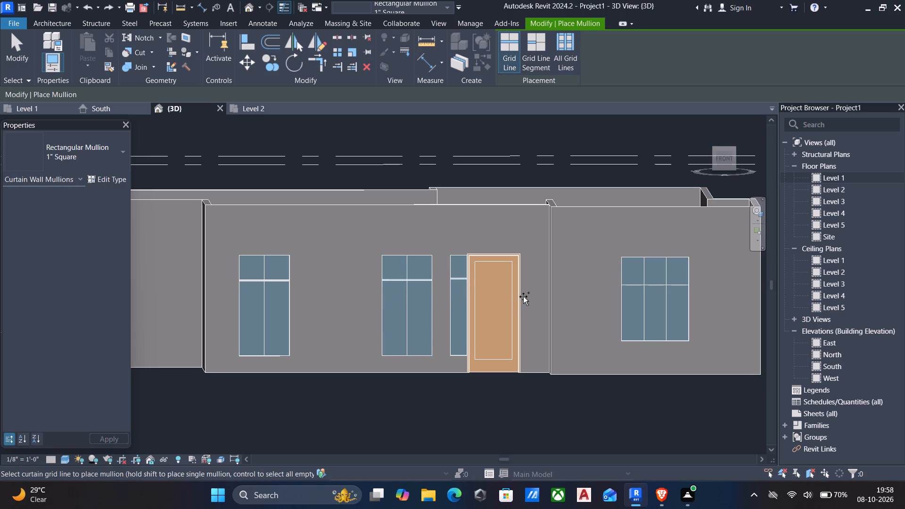
left_click(631, 285)
Place 2.5" x 5" rectangular mullions on all grid lines of the four south curtain walls.
left_click(64, 20)
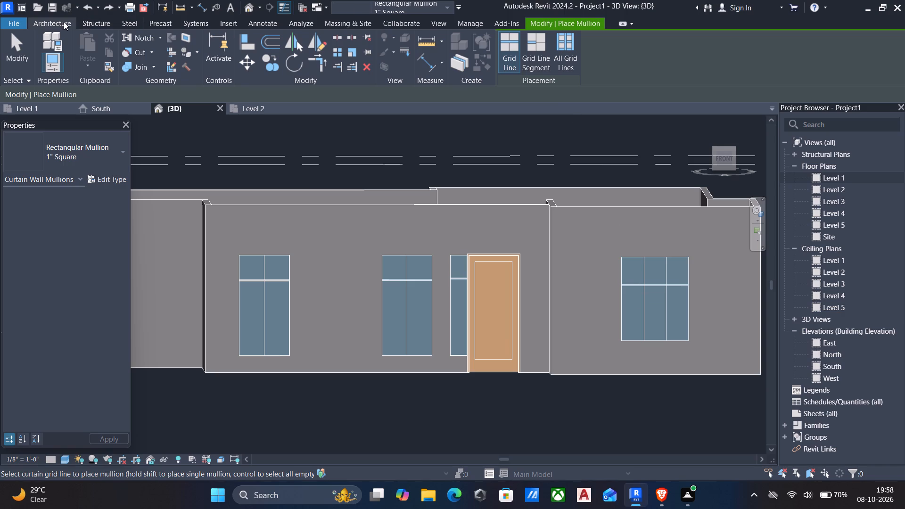
left_click(344, 46)
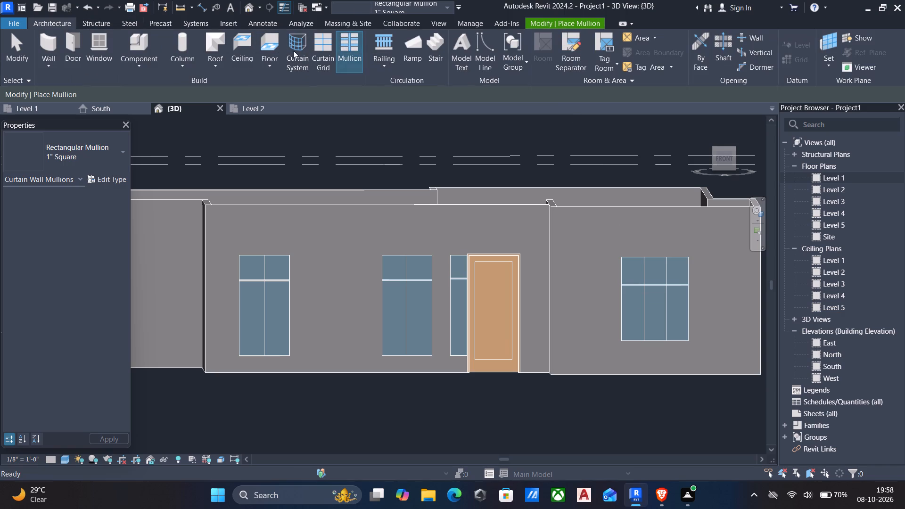
left_click(96, 161)
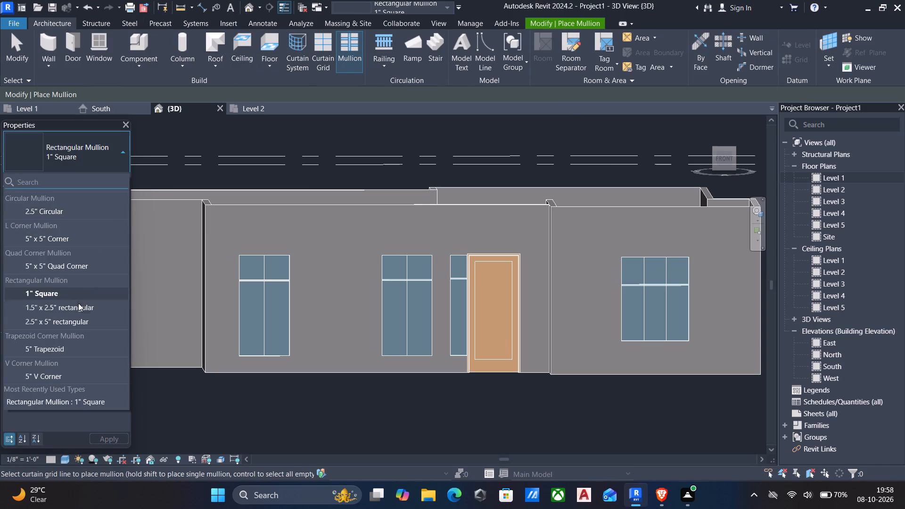
left_click(66, 322)
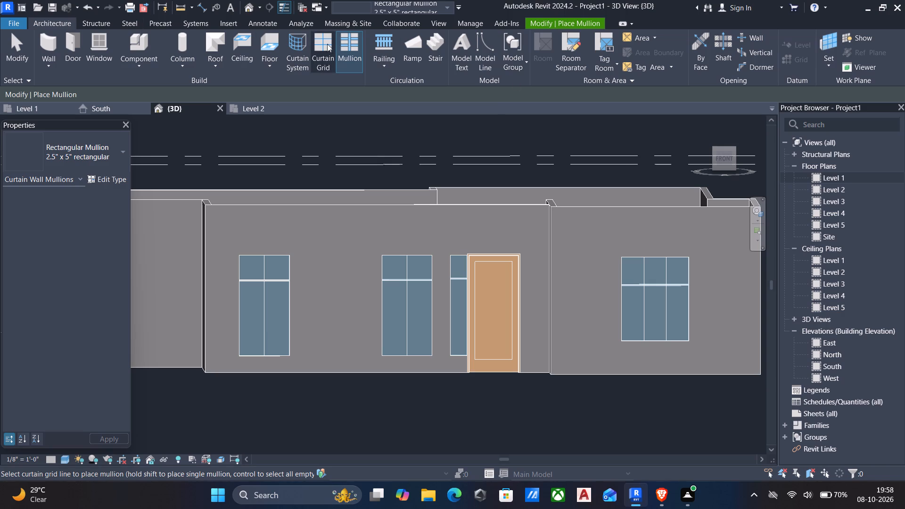
left_click(343, 45)
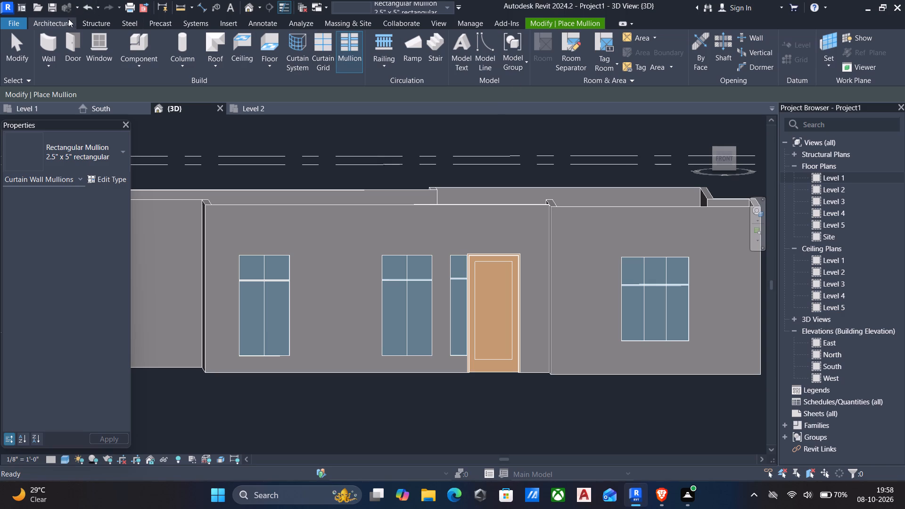
left_click(66, 18)
left_click(314, 40)
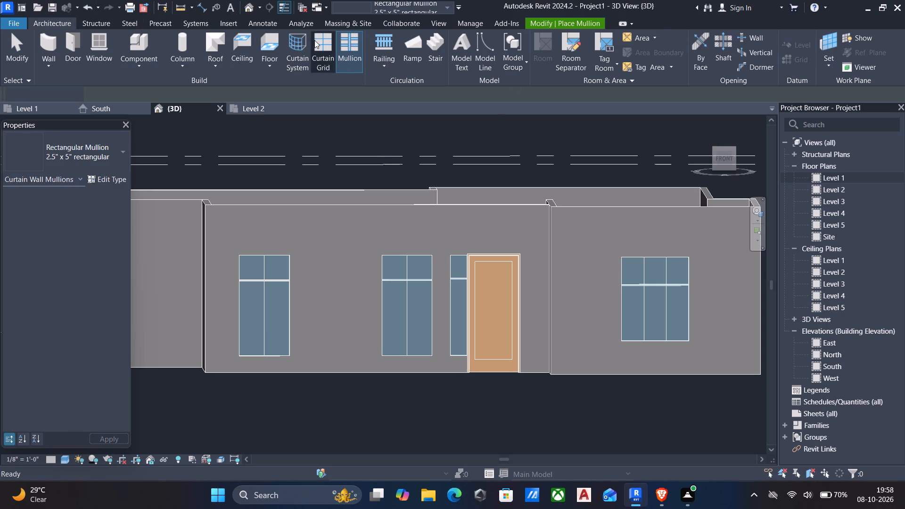
left_click(63, 19)
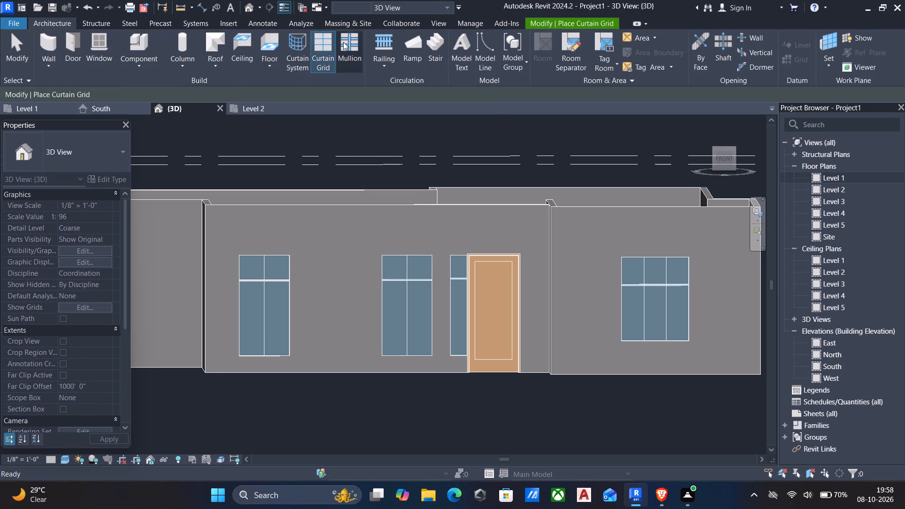
left_click(349, 40)
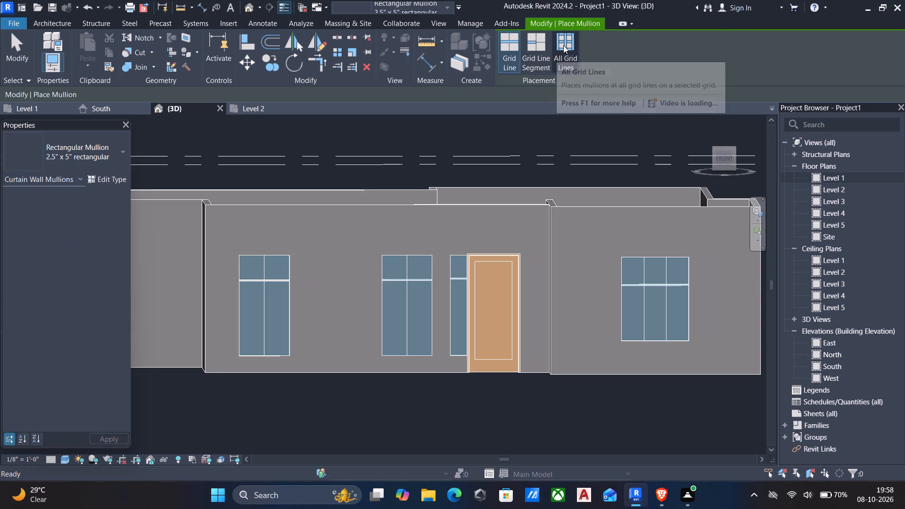
left_click(563, 45)
left_click(263, 256)
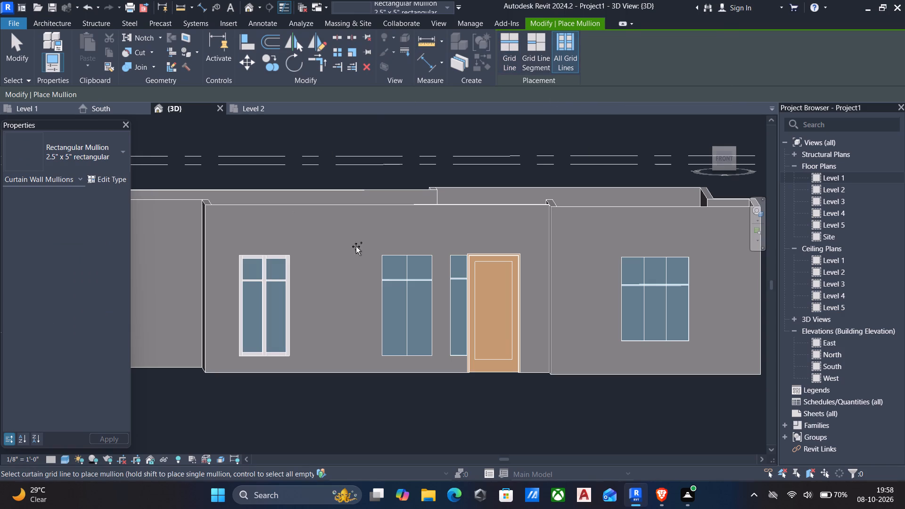
left_click(412, 261)
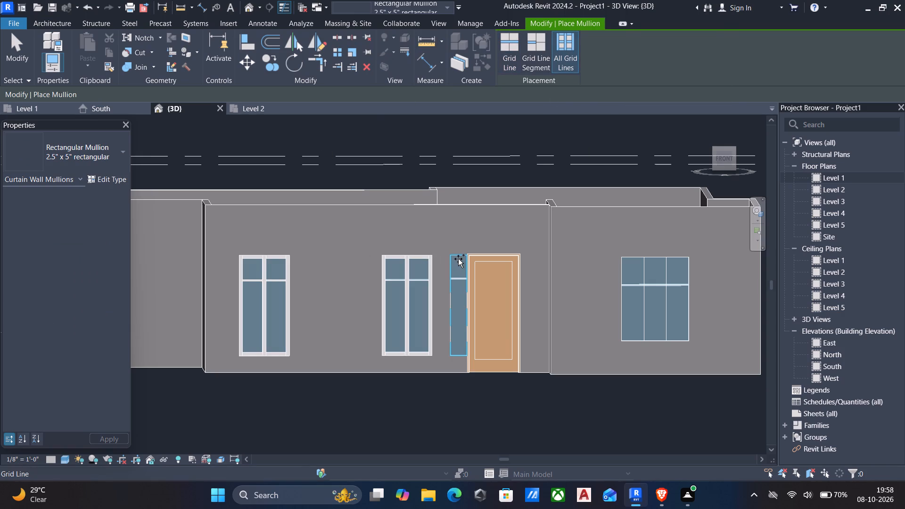
left_click(459, 259)
left_click(645, 261)
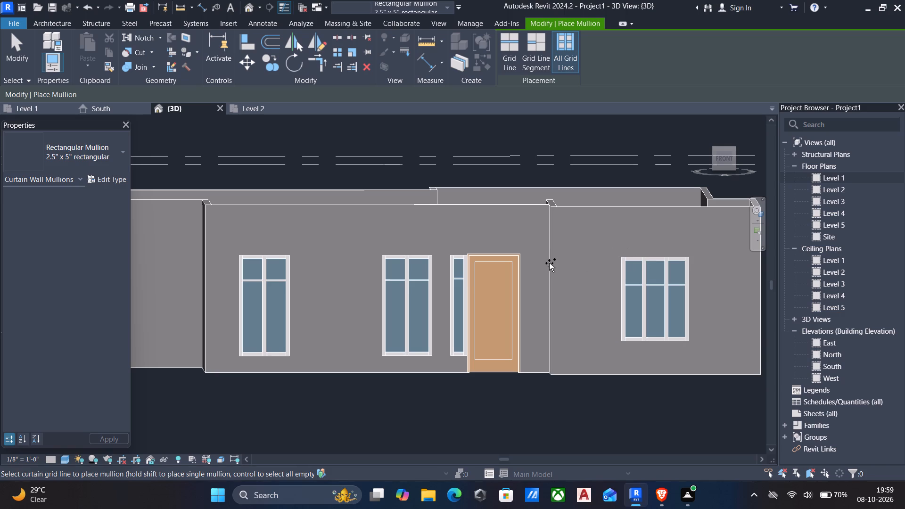
key("Escape")
Examine the mullioned curtain wall windows and the south facade of the building from several angles in 3D.
scroll(554, 270, "down", 5)
middle_click_drag(555, 287, 475, 383, "shift")
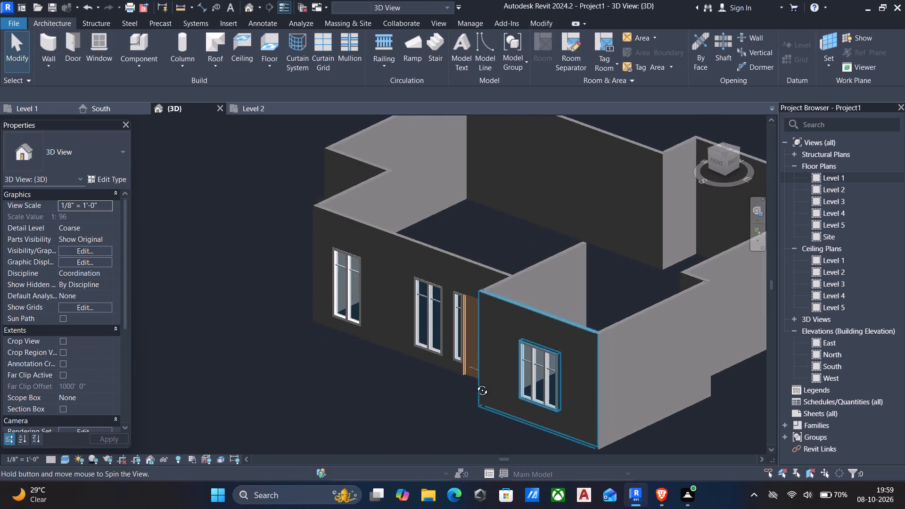
middle_click_drag(475, 383, 538, 321, "shift")
scroll(538, 320, "up", 6)
scroll(480, 303, "down", 7)
middle_click_drag(477, 305, 504, 344, "shift")
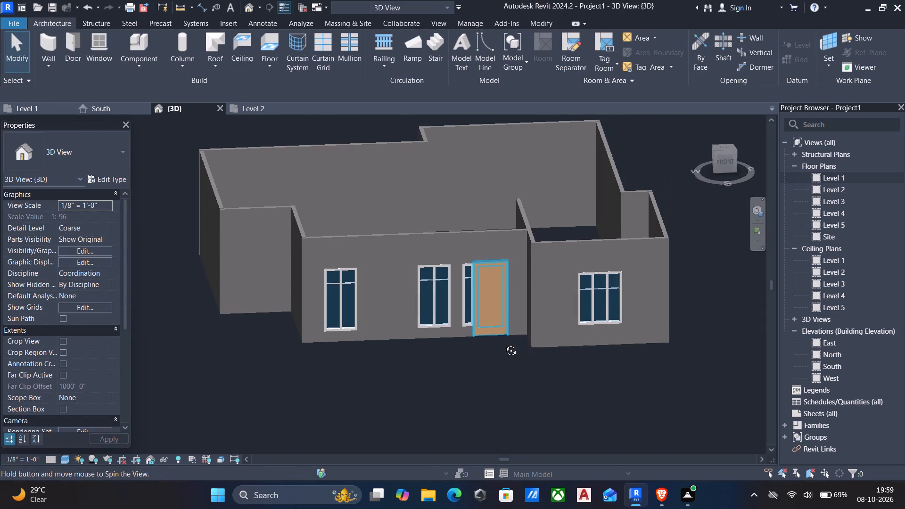
middle_click_drag(504, 344, 393, 372, "shift")
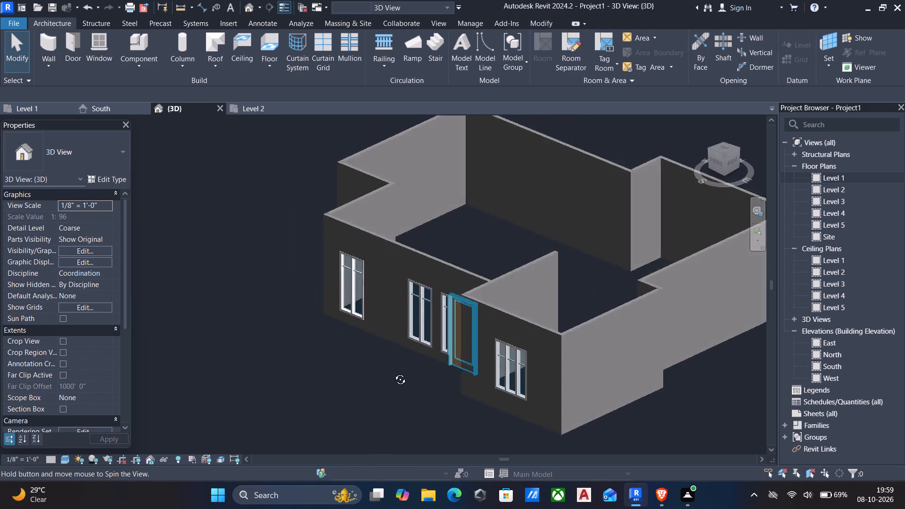
middle_click_drag(393, 372, 507, 399, "shift")
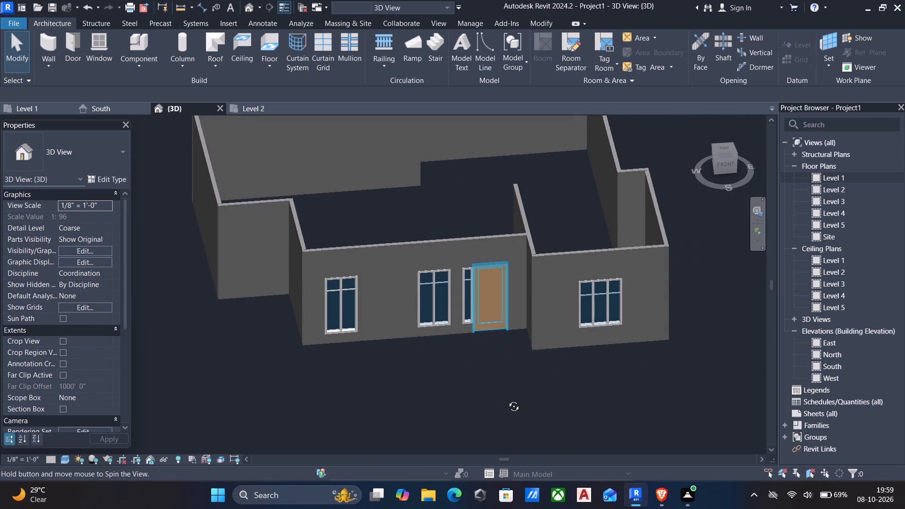
middle_click_drag(507, 399, 496, 413, "shift")
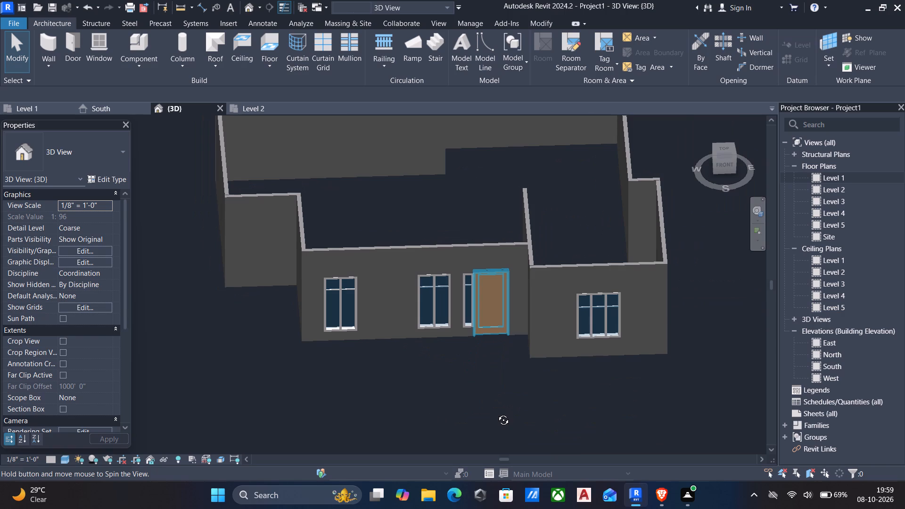
middle_click_drag(496, 413, 483, 359, "shift")
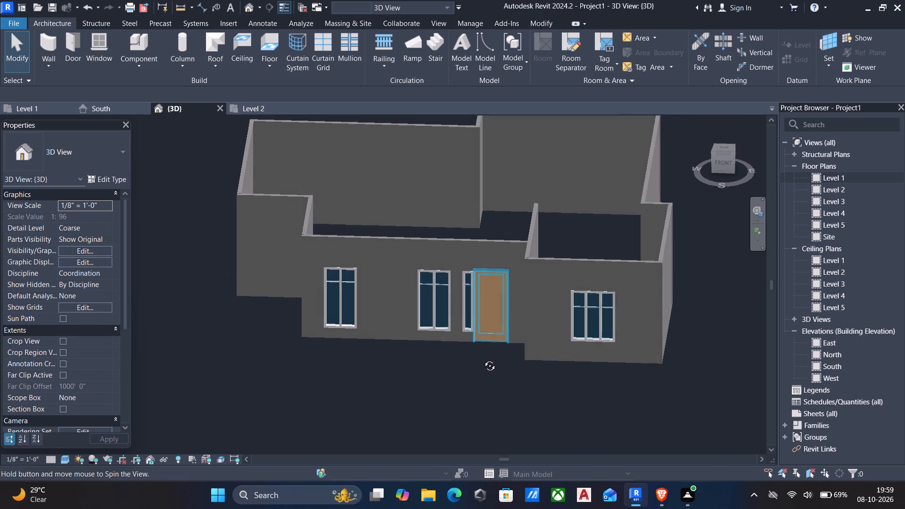
middle_click_drag(483, 359, 483, 358, "shift")
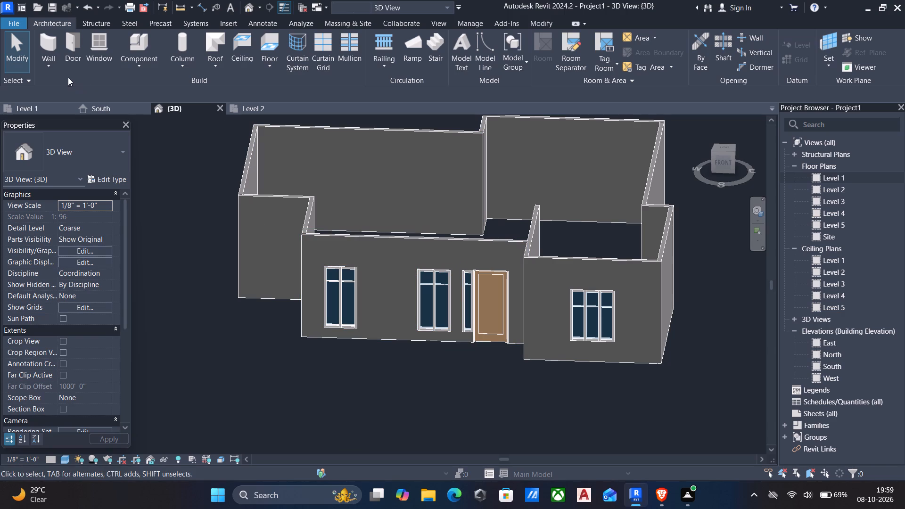
Start an in-place model in the Generic Models category, keeping the name Generic Models 1.
left_click(138, 66)
left_click(164, 110)
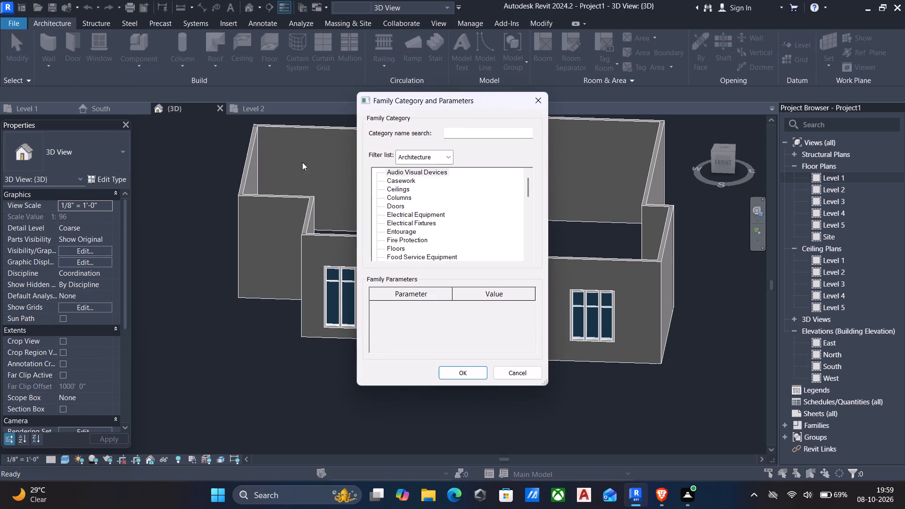
scroll(411, 218, "down", 5)
left_click(398, 237)
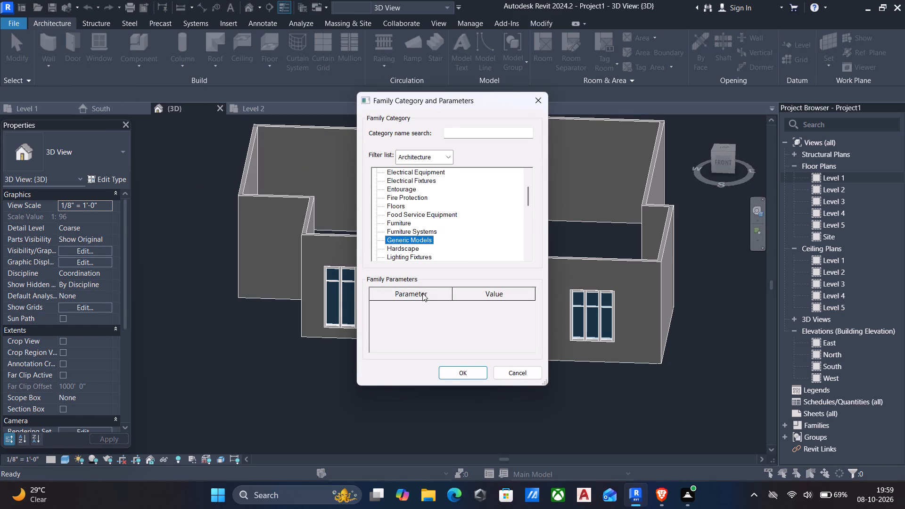
left_click(451, 371)
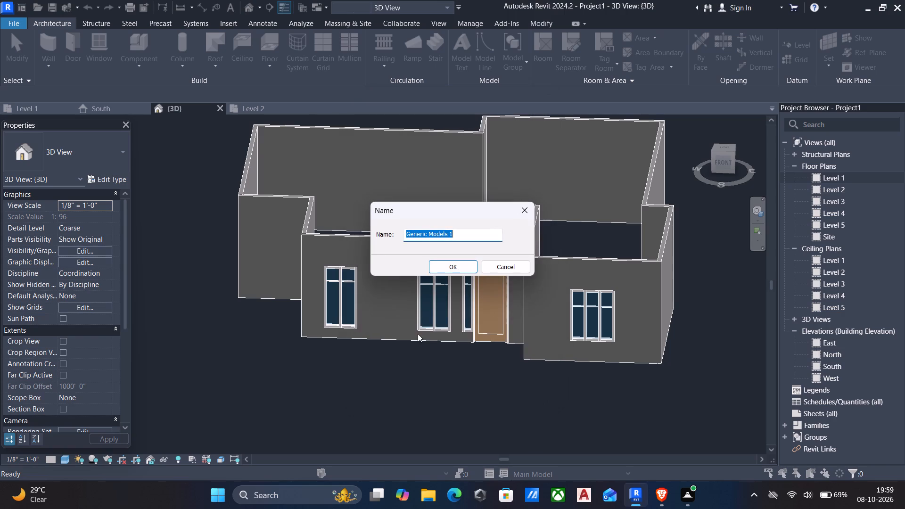
left_click(443, 269)
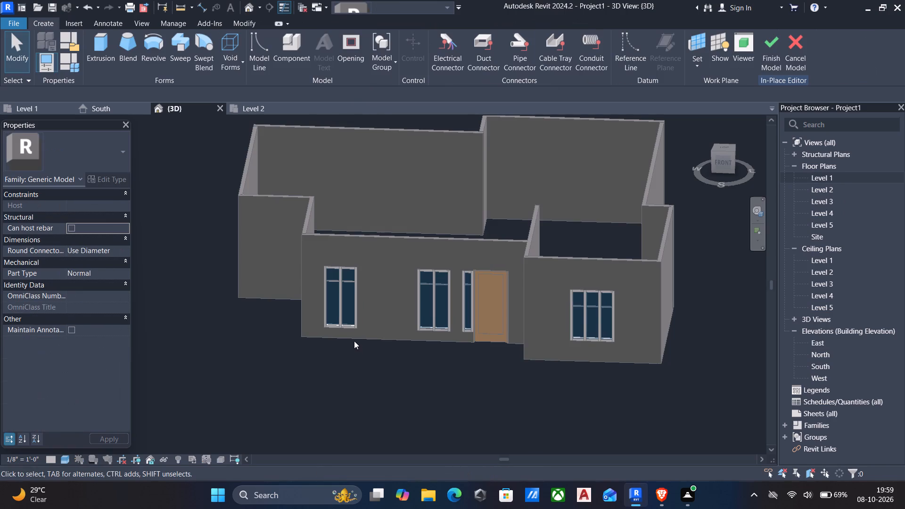
Start an Extrusion and pick the face of the middle south wall with the door as its work plane.
left_click(98, 41)
left_click(548, 67)
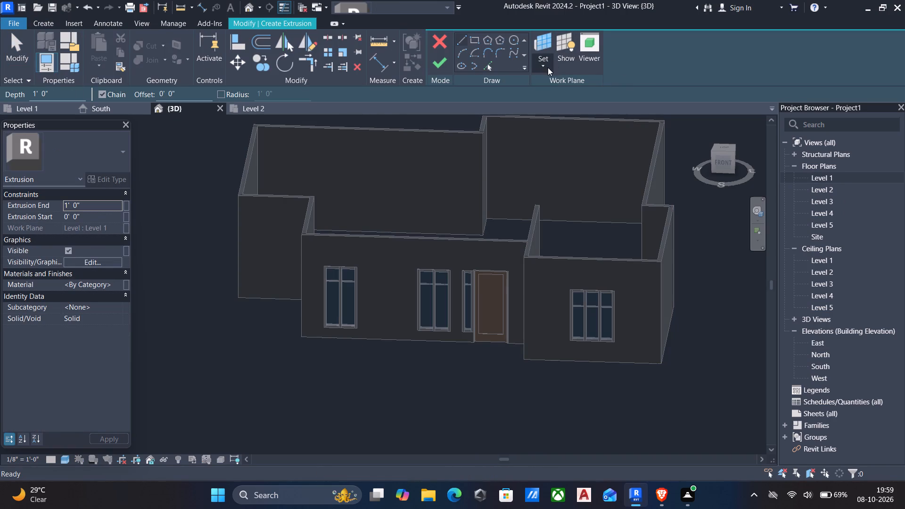
left_click(549, 110)
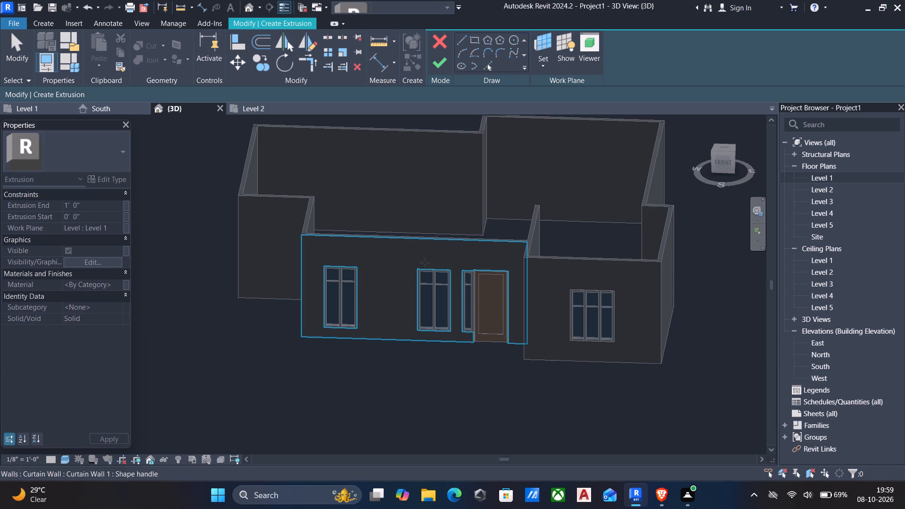
left_click(410, 240)
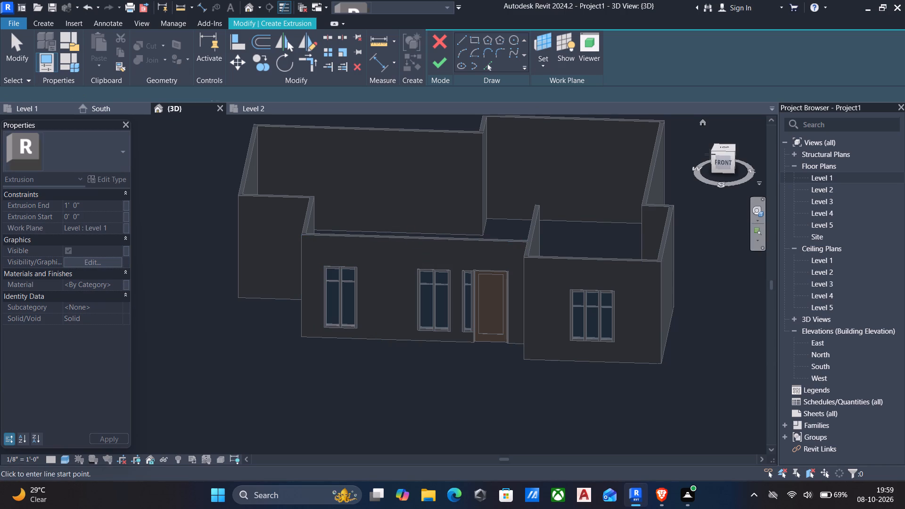
In the front view, sketch a rectangle about 20'-6" by 7'-10" on the middle south wall, enclosing its windows and door down to Level 1.
left_click(721, 164)
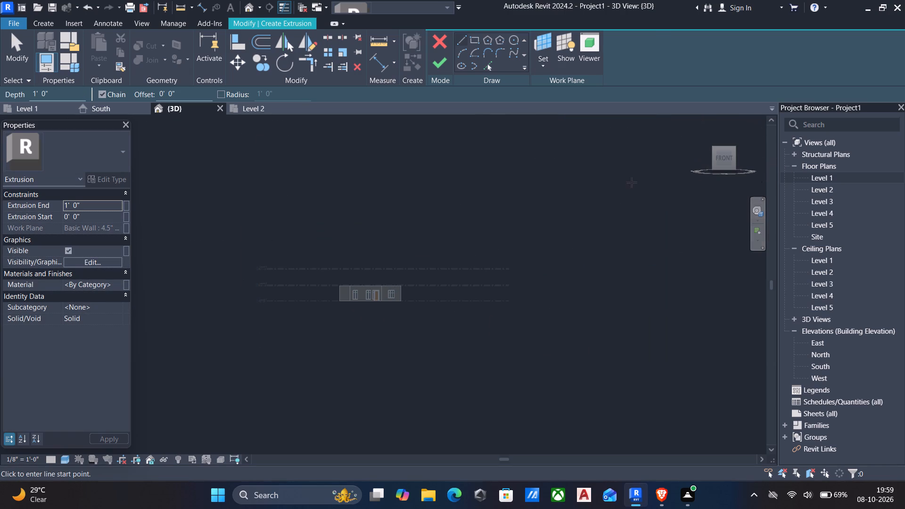
scroll(339, 321, "up", 5)
scroll(500, 254, "up", 7)
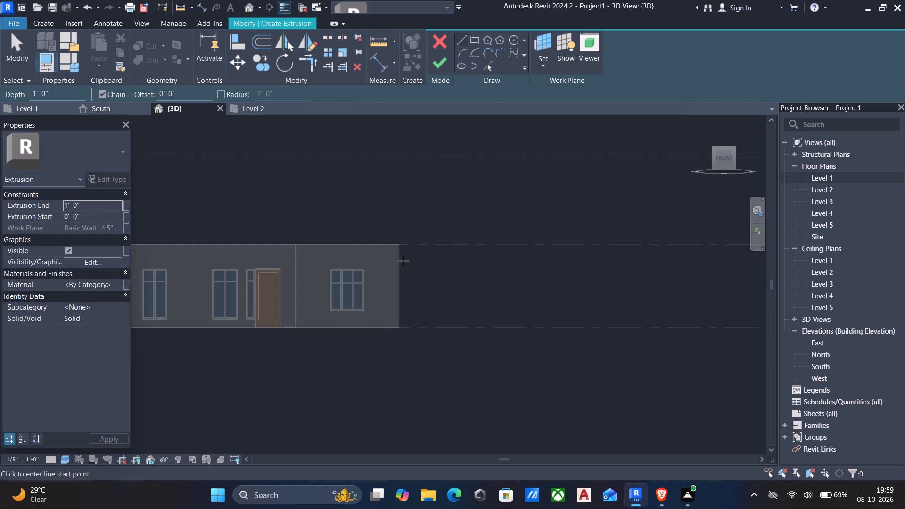
middle_click_drag(403, 263, 413, 265)
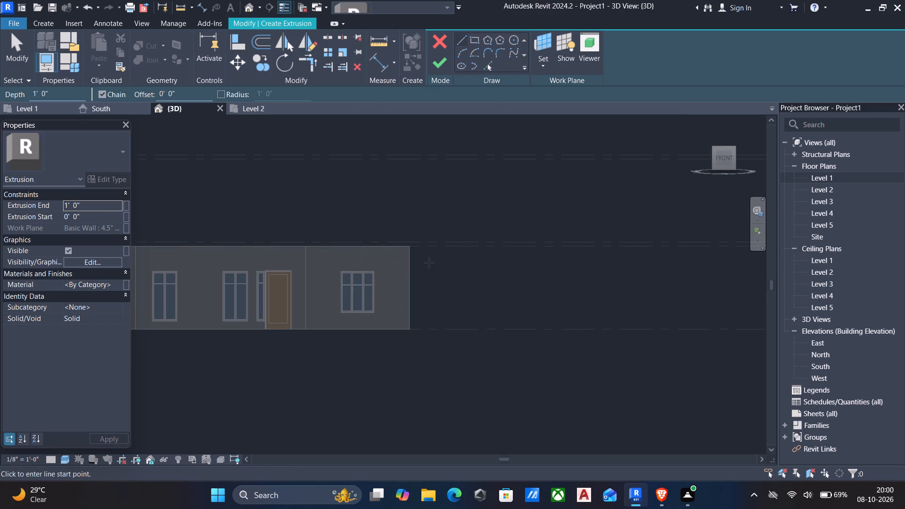
middle_click_drag(429, 263, 488, 261)
scroll(427, 292, "up", 2)
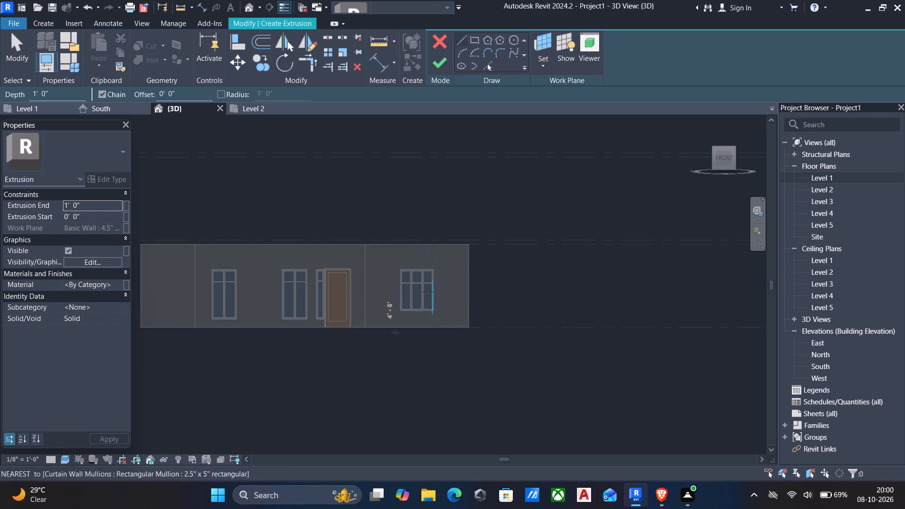
scroll(427, 292, "up", 3)
scroll(396, 287, "down", 4)
middle_click_drag(398, 290, 494, 290)
scroll(255, 261, "up", 3)
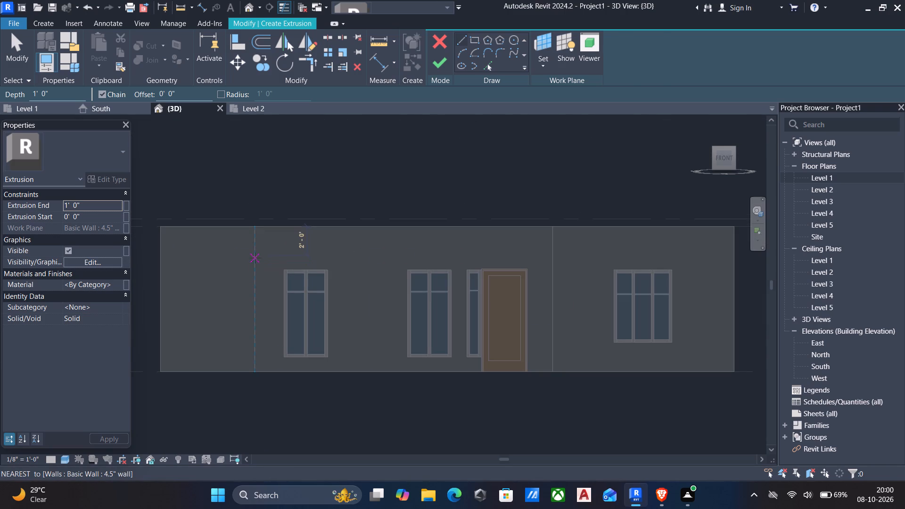
left_click(253, 255)
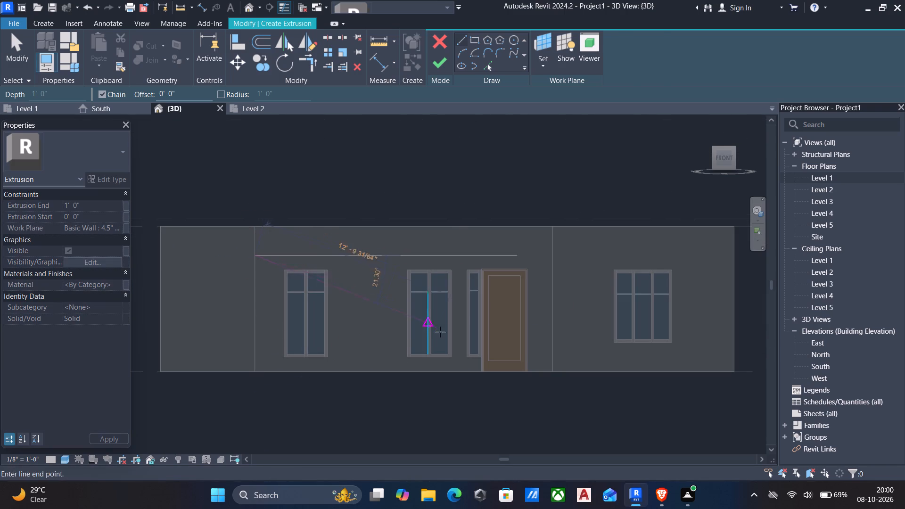
key("Escape")
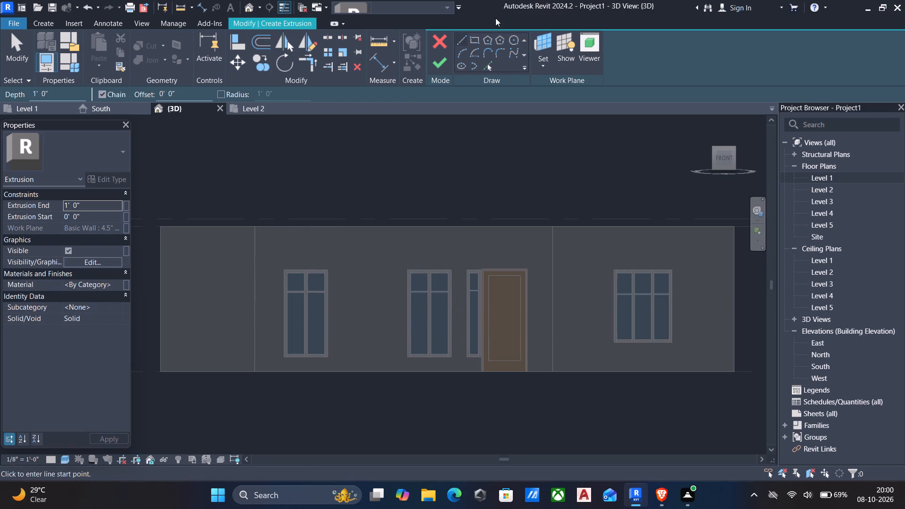
left_click(474, 42)
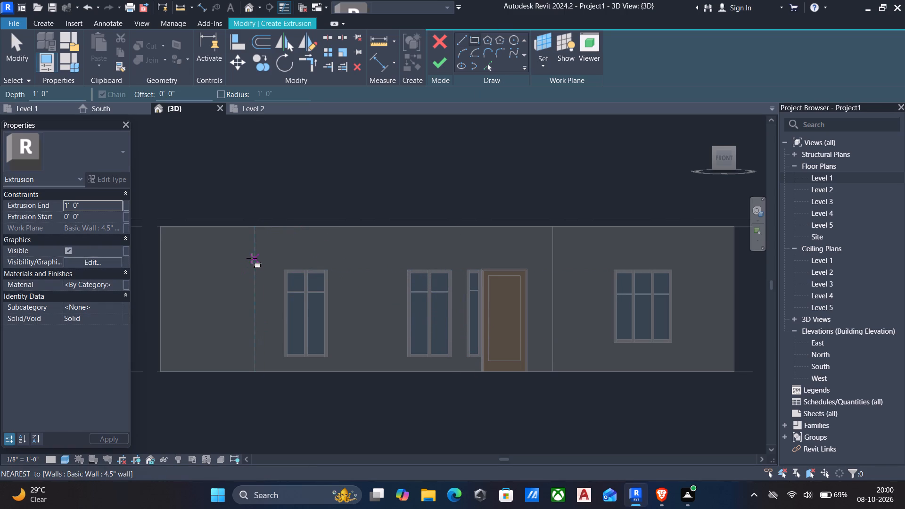
left_click(252, 258)
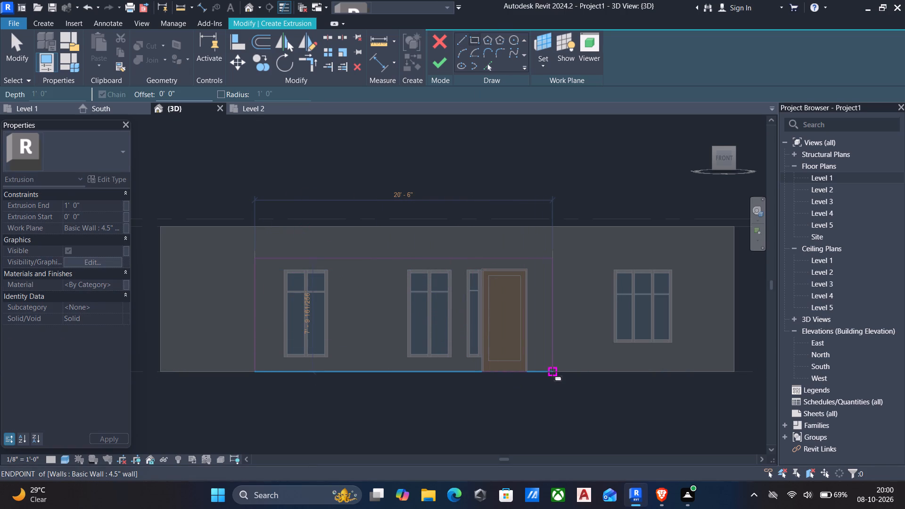
left_click(552, 372)
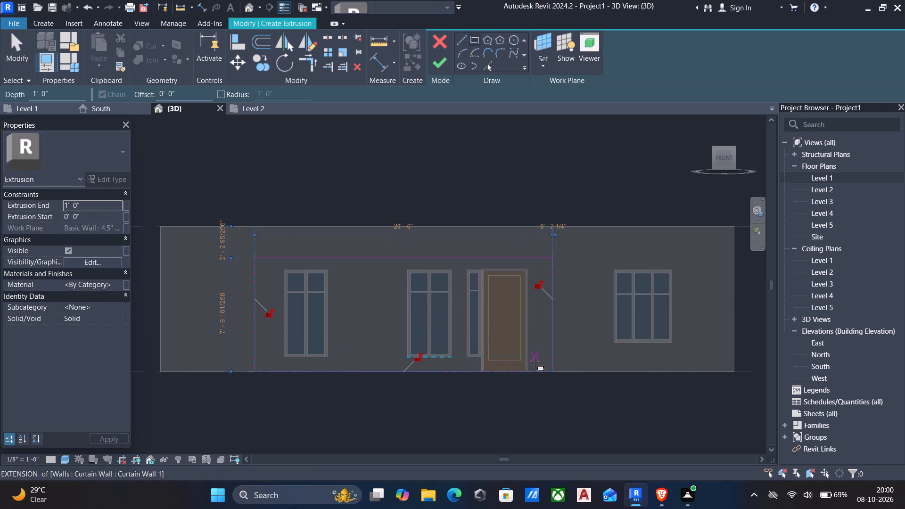
key("Escape")
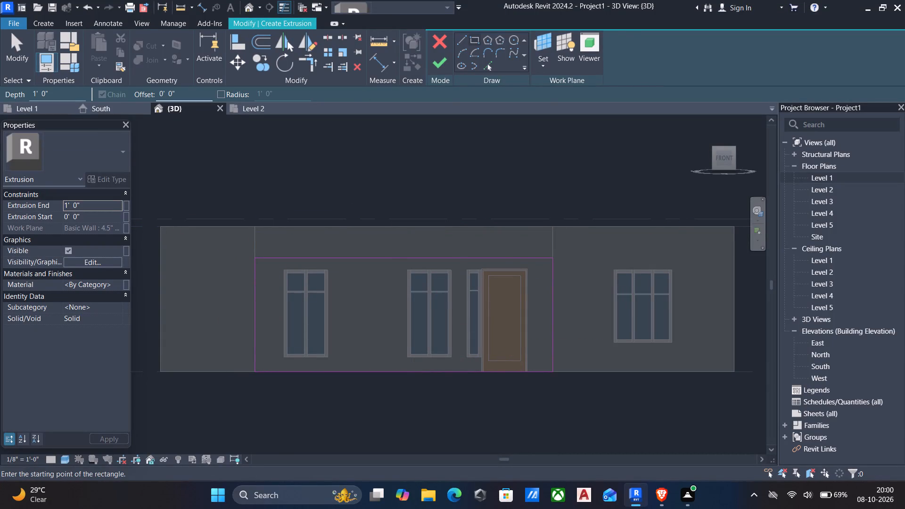
Sketch a second rectangle around the first one, using a 6" outward offset.
left_click_drag(183, 92, 0, 67)
type("6\"")
left_click(253, 257)
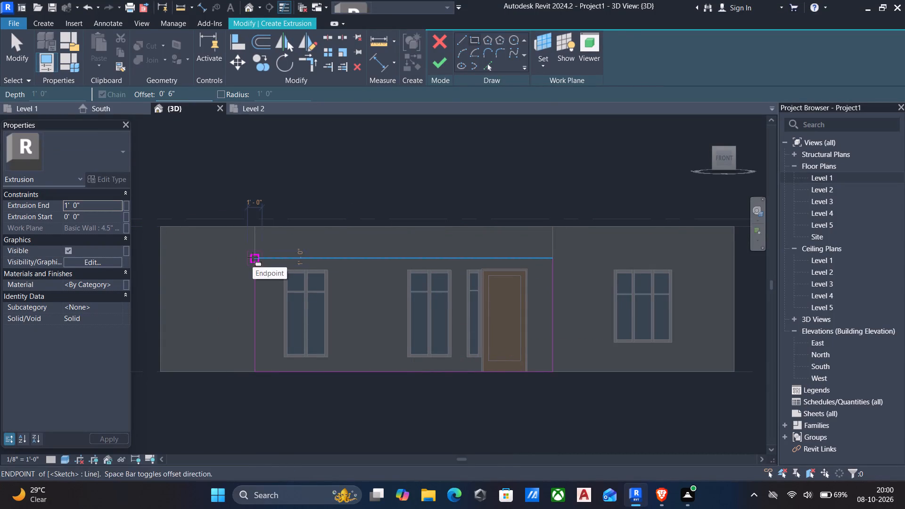
left_click(553, 371)
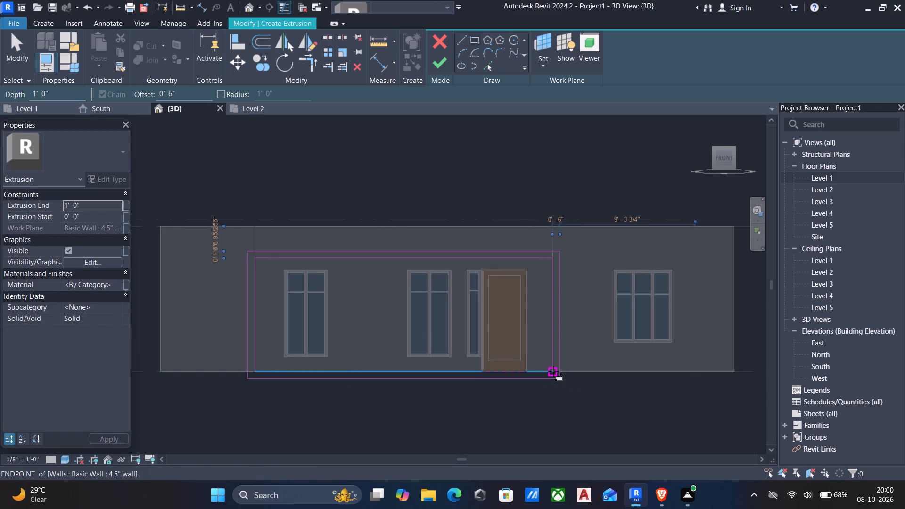
key("Escape")
key("Escape")
Split the bottom edges of the inner and outer rectangles between the two double windows.
key("s")
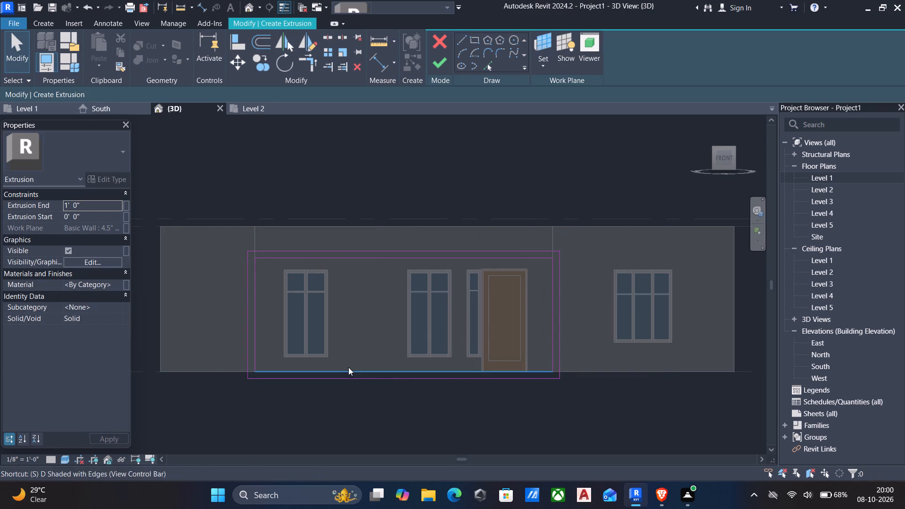
key("l")
left_click(354, 372)
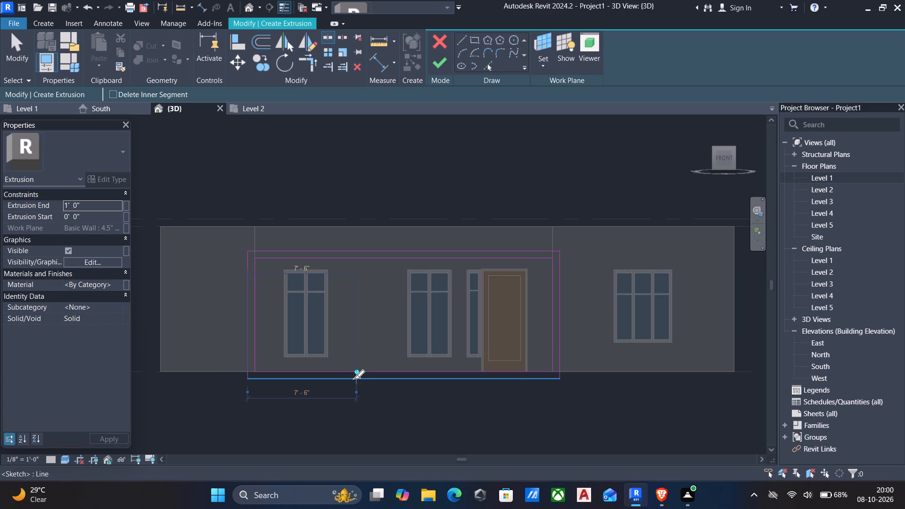
left_click(344, 376)
key("Escape")
Draw short 6" vertical lines connecting both lower corners of the inner rectangle down to the outer rectangle's bottom edge.
scroll(290, 364, "up", 2)
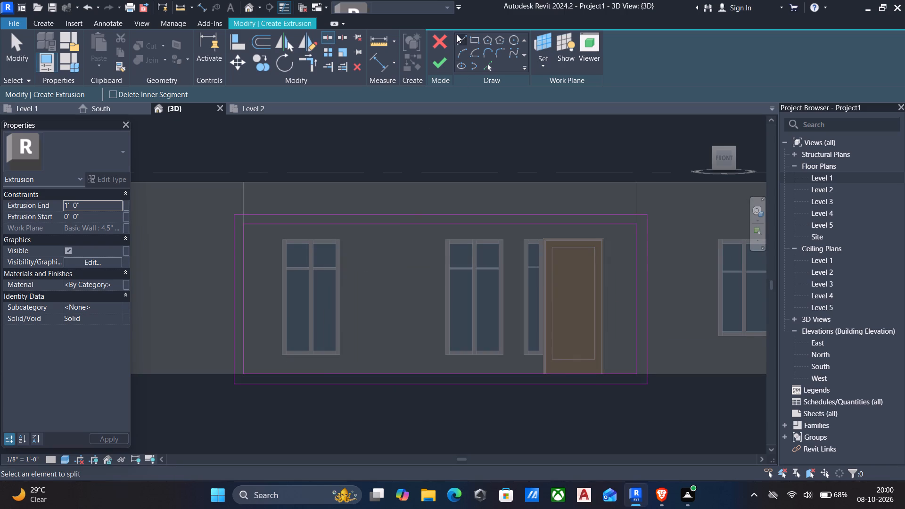
left_click(461, 36)
scroll(247, 404, "up", 5)
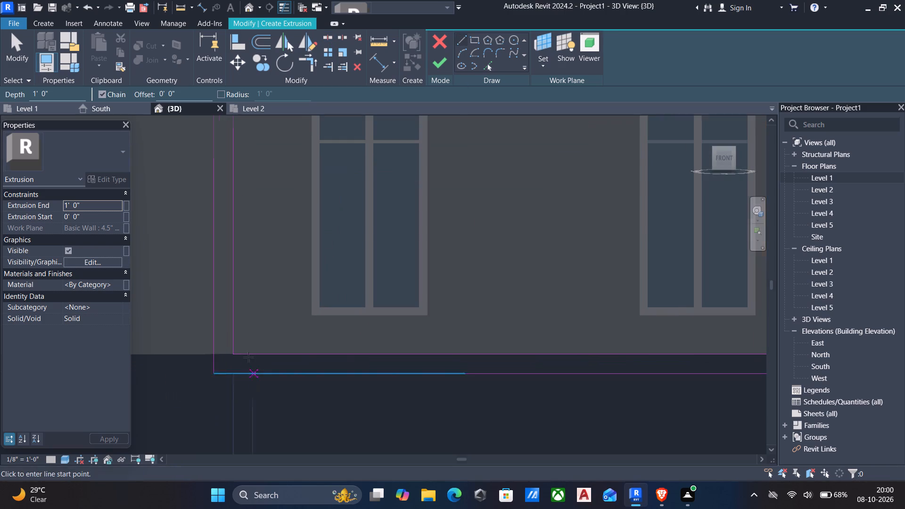
left_click(231, 353)
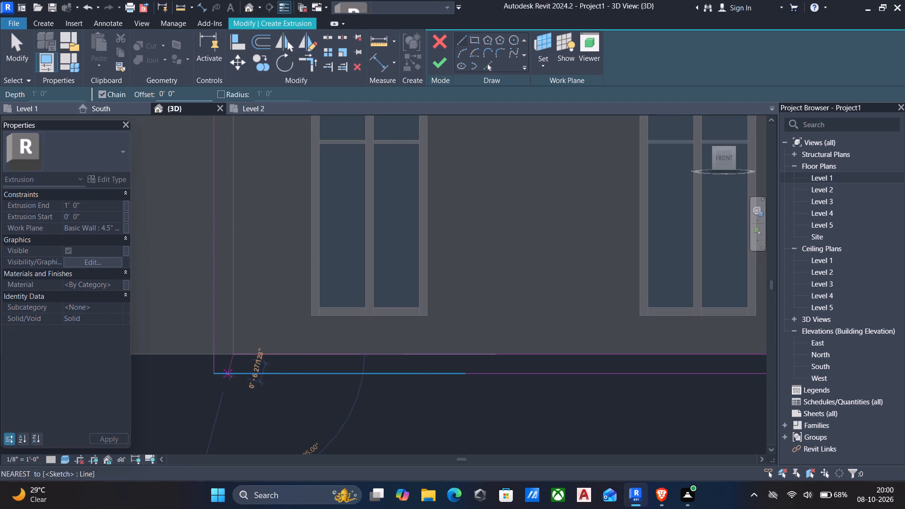
left_click(234, 373)
key("Escape")
scroll(265, 381, "down", 4)
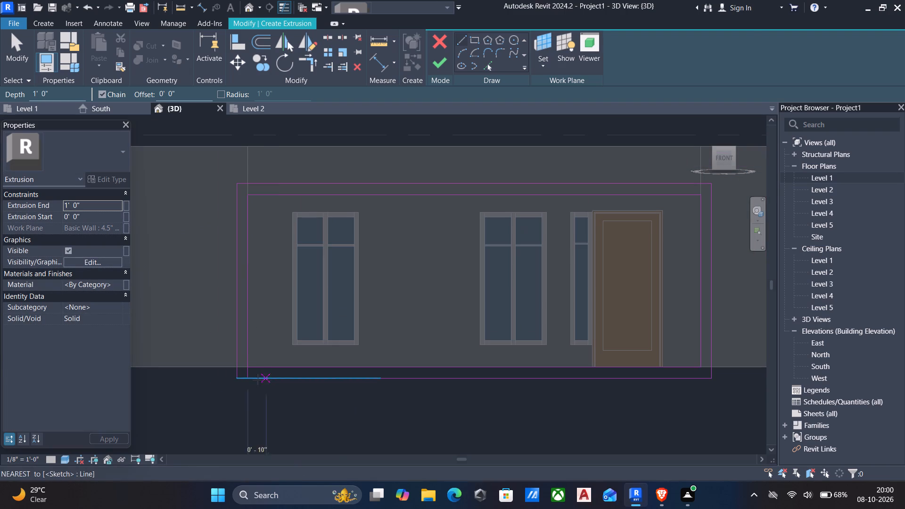
scroll(711, 366, "up", 4)
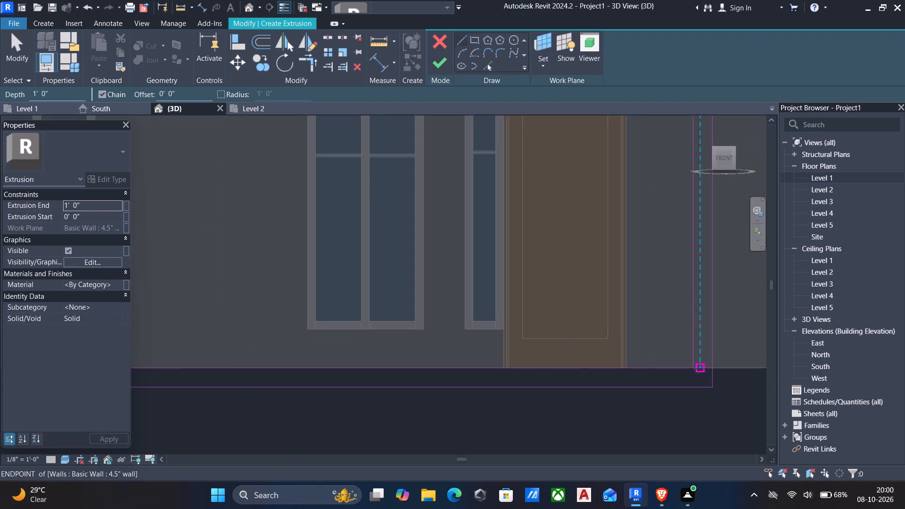
left_click(697, 371)
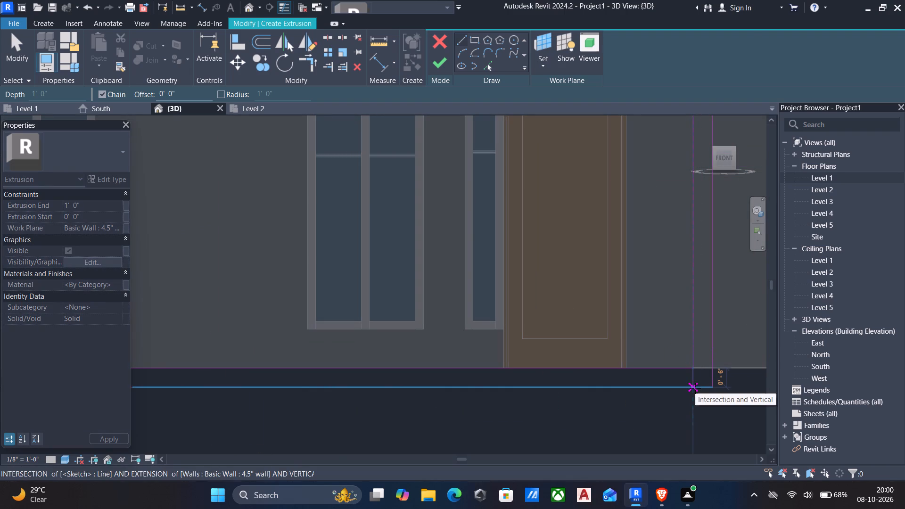
left_click(693, 388)
key("Escape")
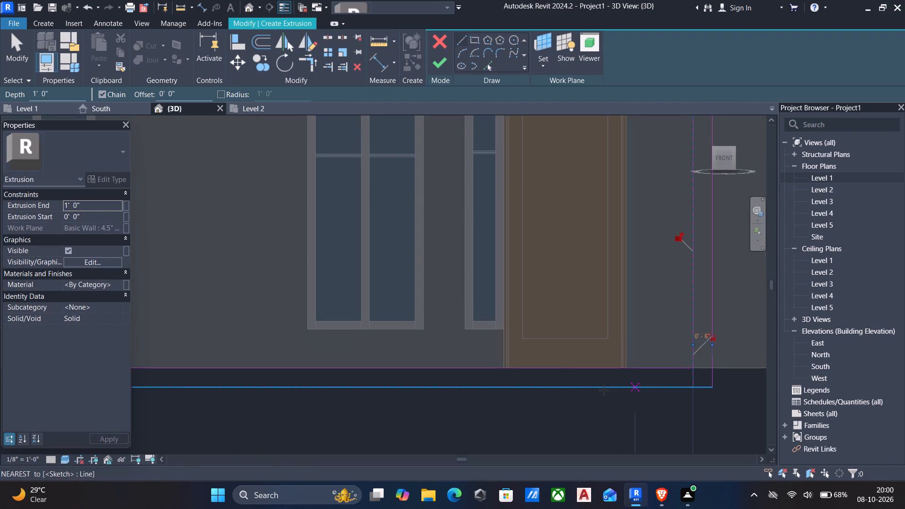
Trim the outer rectangle's bottom edge to the short vertical line, closing the bottom of the frame's west leg.
scroll(511, 399, "down", 4)
middle_click_drag(508, 408, 557, 397)
scroll(562, 394, "up", 1)
key("t")
key("r")
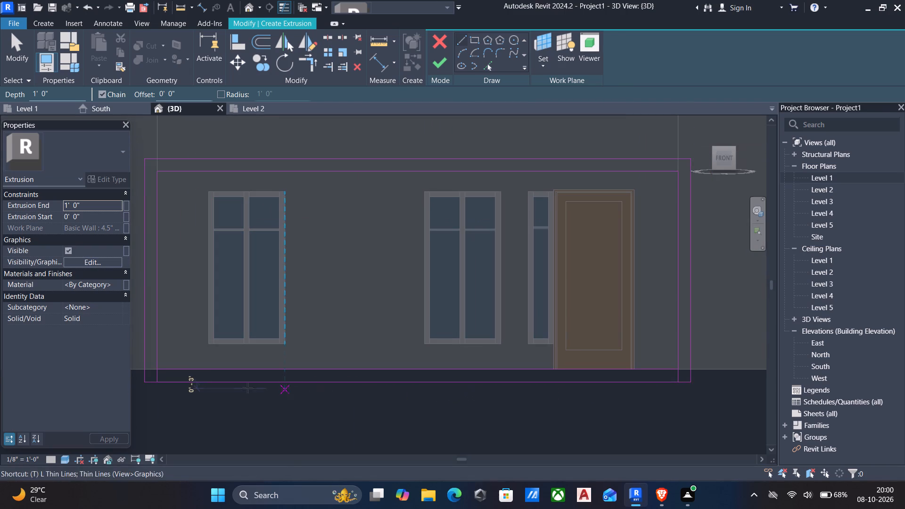
scroll(184, 378, "up", 4)
scroll(190, 409, "down", 1)
middle_click_drag(190, 410, 296, 391)
scroll(233, 381, "up", 2)
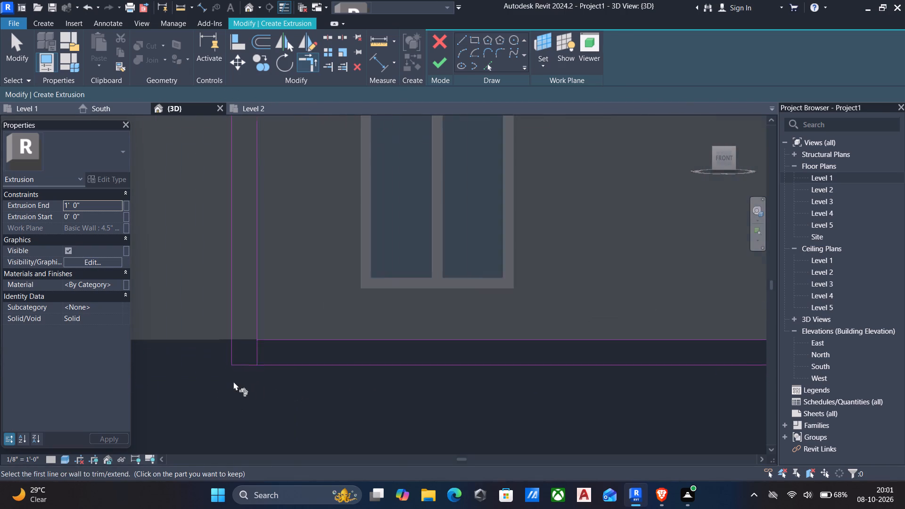
scroll(233, 381, "up", 4)
left_click(256, 351)
left_click(276, 336)
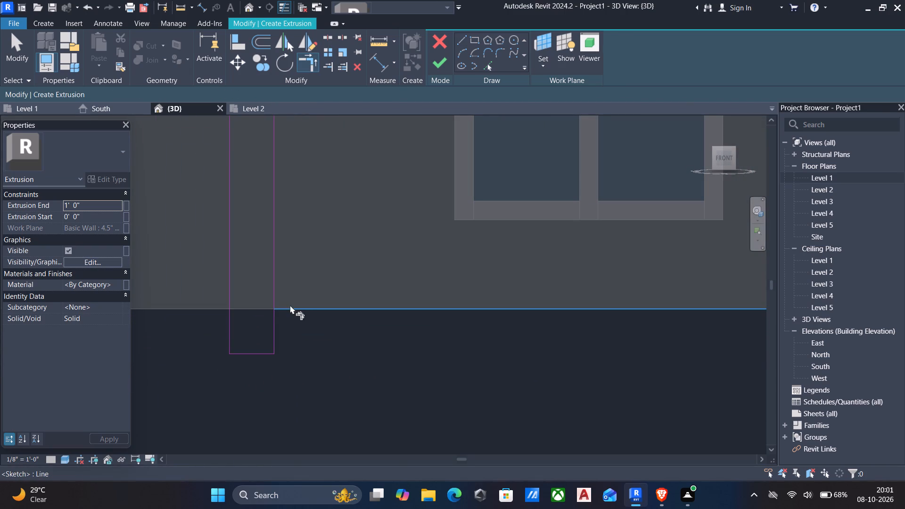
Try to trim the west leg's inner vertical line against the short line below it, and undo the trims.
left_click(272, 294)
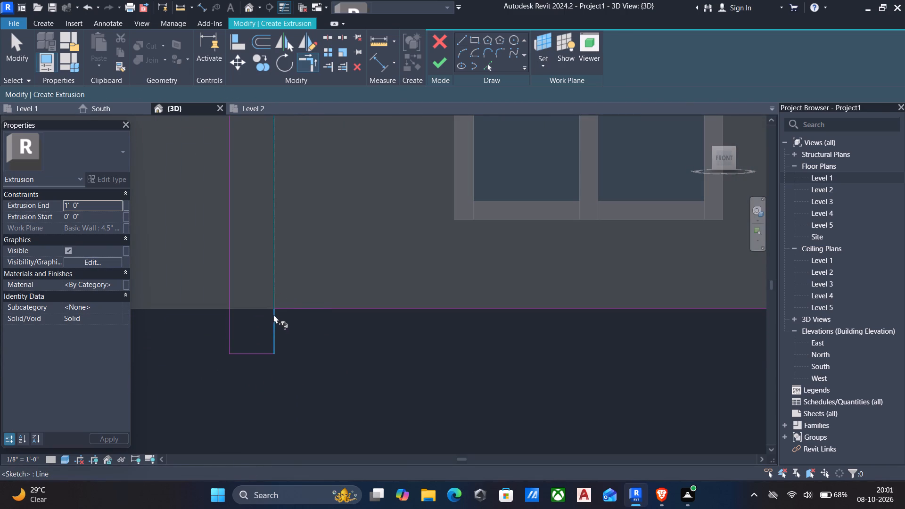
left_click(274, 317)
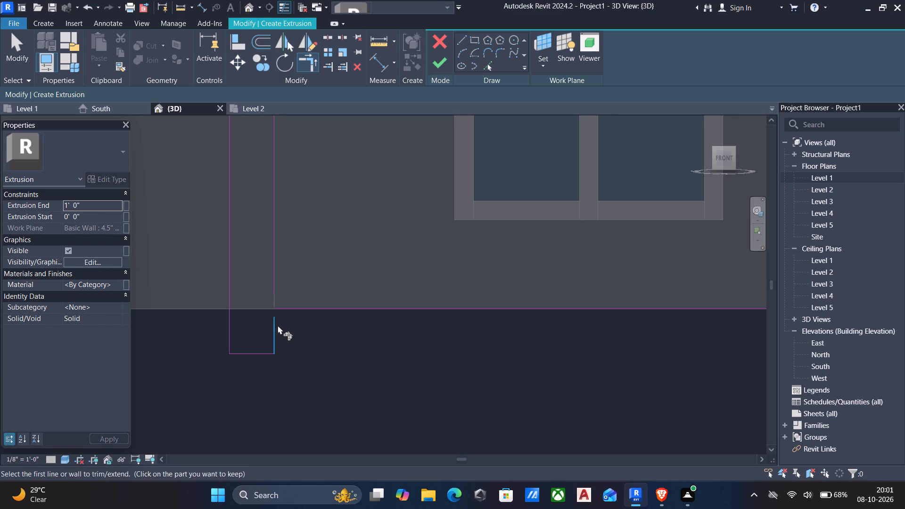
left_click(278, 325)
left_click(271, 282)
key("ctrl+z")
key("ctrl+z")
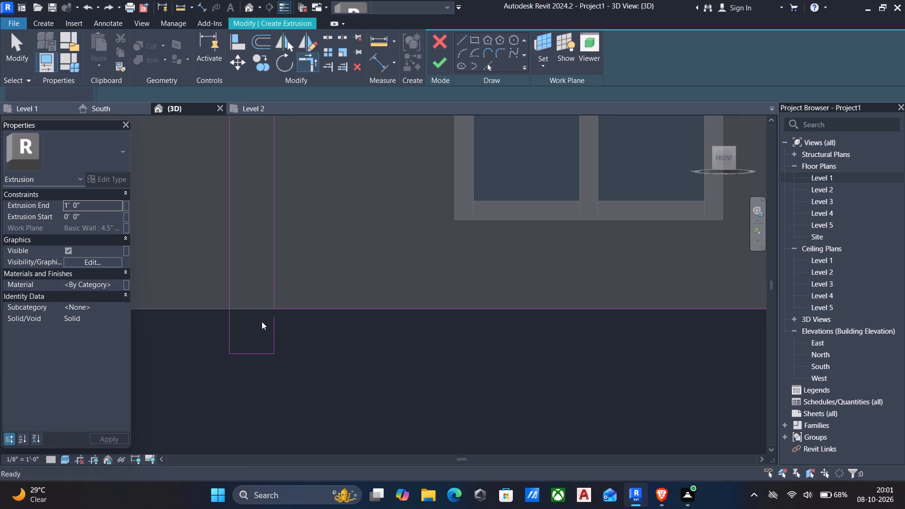
Trim the outer rectangle's bottom edge to the short vertical line at the east leg, closing that leg's bottom.
scroll(312, 346, "down", 4)
scroll(315, 345, "up", 1)
scroll(319, 342, "down", 3)
middle_click_drag(311, 361, 181, 416)
scroll(178, 416, "up", 1)
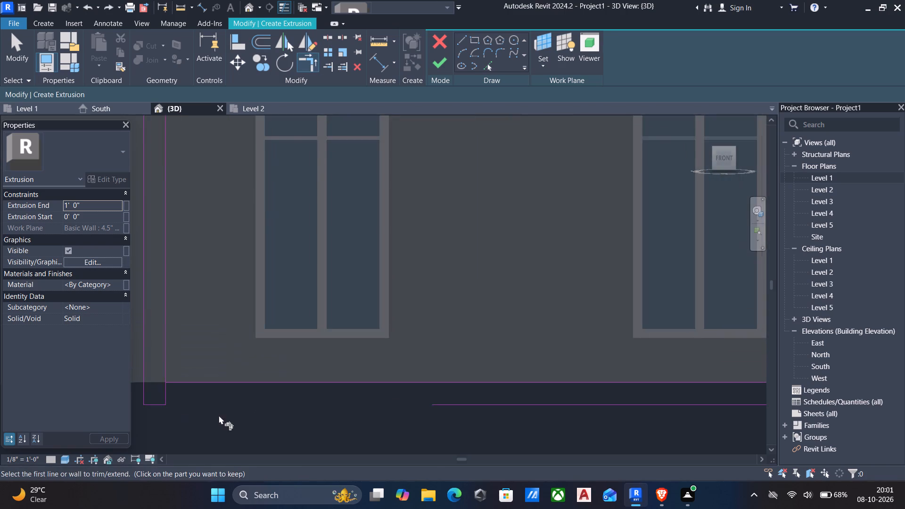
scroll(315, 409, "down", 4)
middle_click_drag(333, 403, 1, 248)
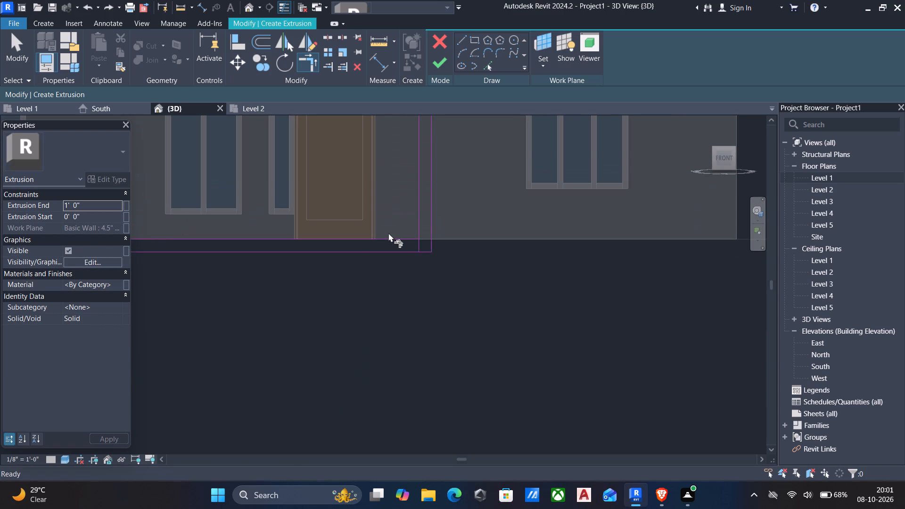
scroll(467, 272, "up", 2)
left_click(410, 245)
left_click(405, 236)
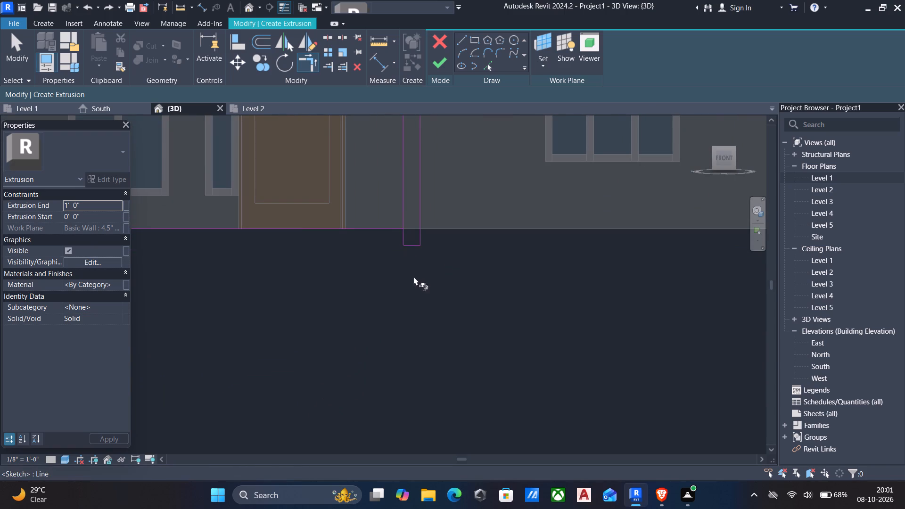
middle_click_drag(413, 276, 588, 345)
scroll(571, 336, "down", 5)
key("Escape")
left_click_drag(447, 346, 424, 333)
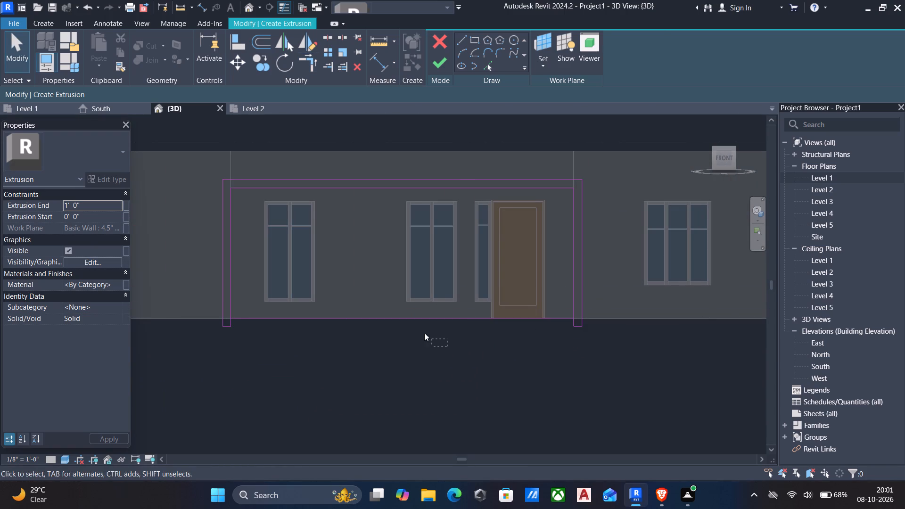
Delete the leftover base lines between the frame's two legs and finish the extrusion sketch with a 1' 0" depth.
left_click_drag(424, 333, 377, 298)
key("Delete")
left_click_drag(339, 358, 277, 271)
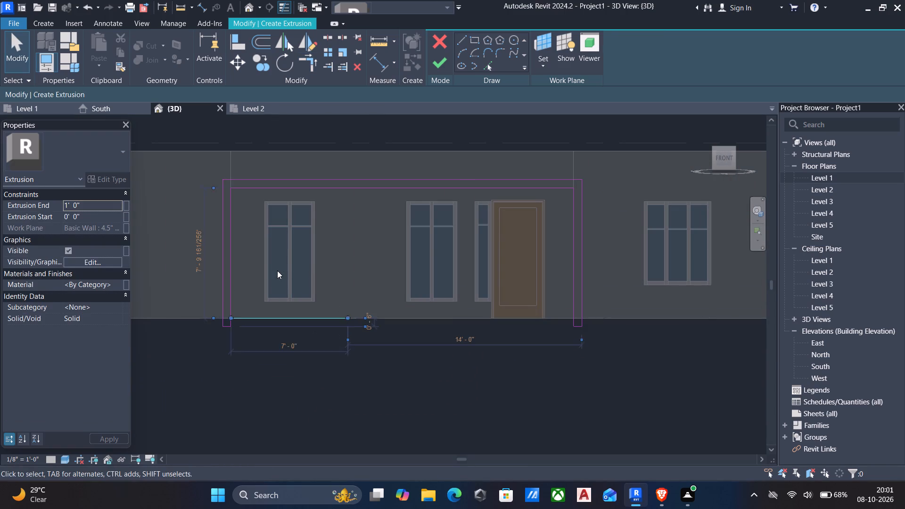
key("Delete")
scroll(296, 297, "down", 4)
middle_click_drag(302, 310, 343, 357)
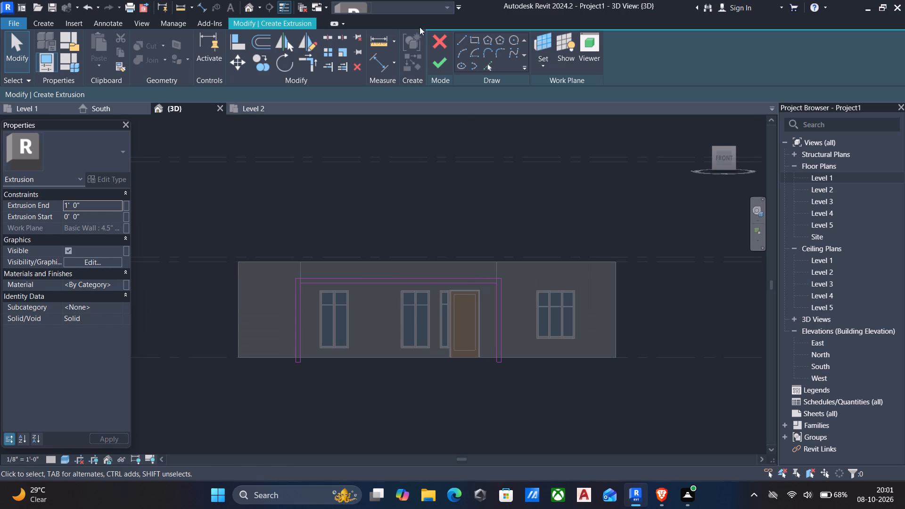
left_click(433, 62)
Stretch the extruded frame outward from the south facade to a depth of 9' 8 3/4".
scroll(402, 244, "down", 3)
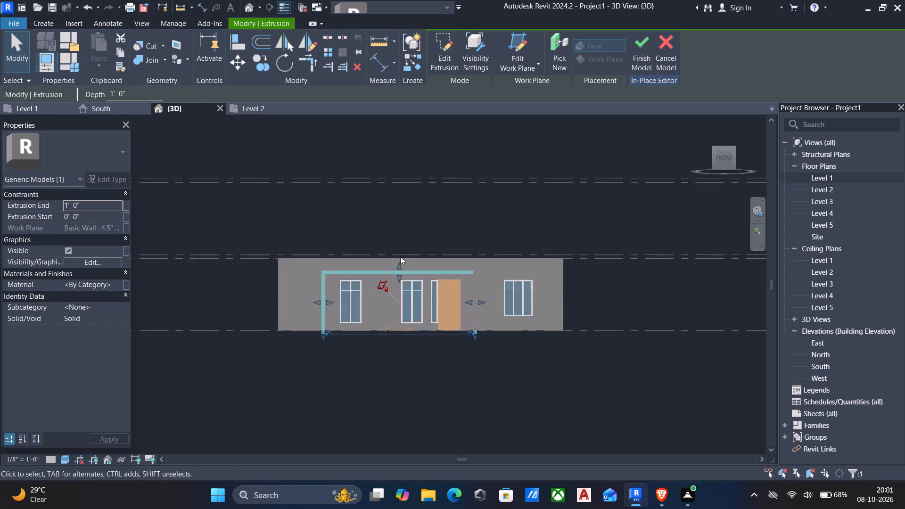
scroll(400, 256, "down", 2)
middle_click_drag(400, 264, 540, 352)
scroll(531, 344, "up", 6)
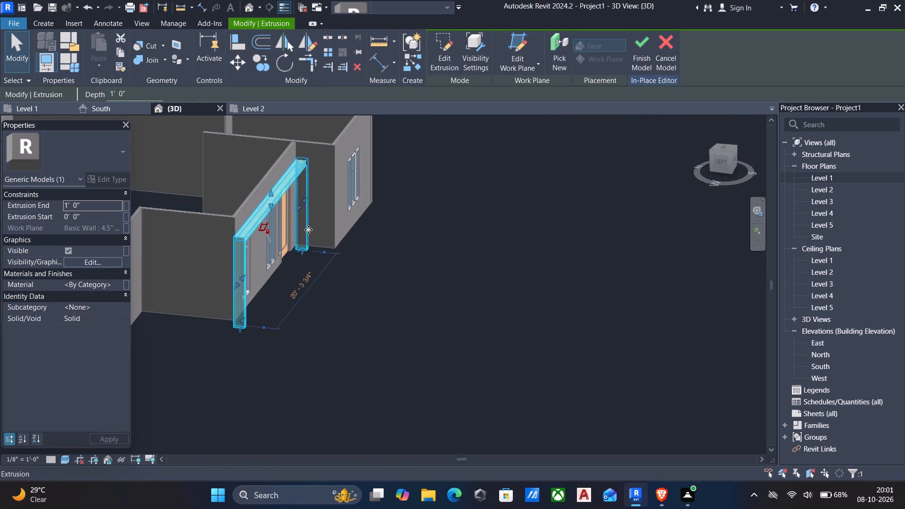
key("Escape")
left_click(266, 208)
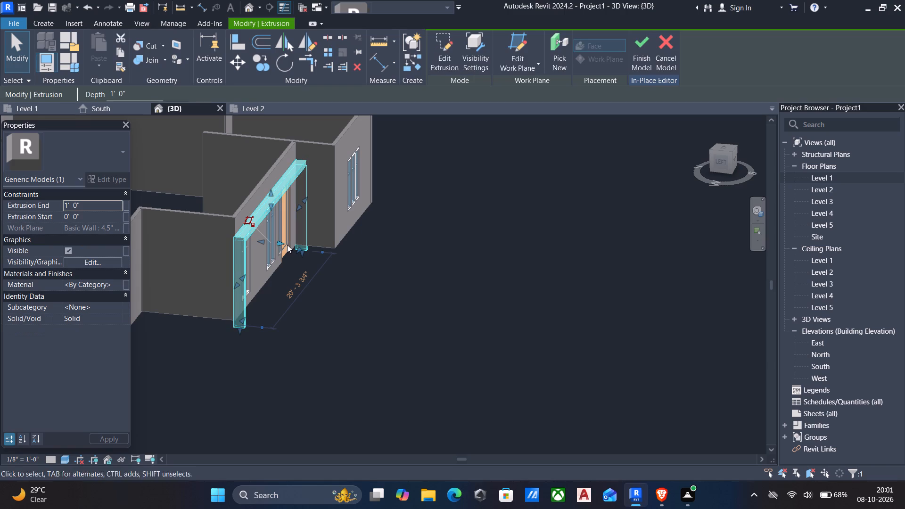
left_click_drag(285, 244, 317, 252)
scroll(419, 277, "down", 5)
middle_click_drag(418, 278, 335, 256, "shift")
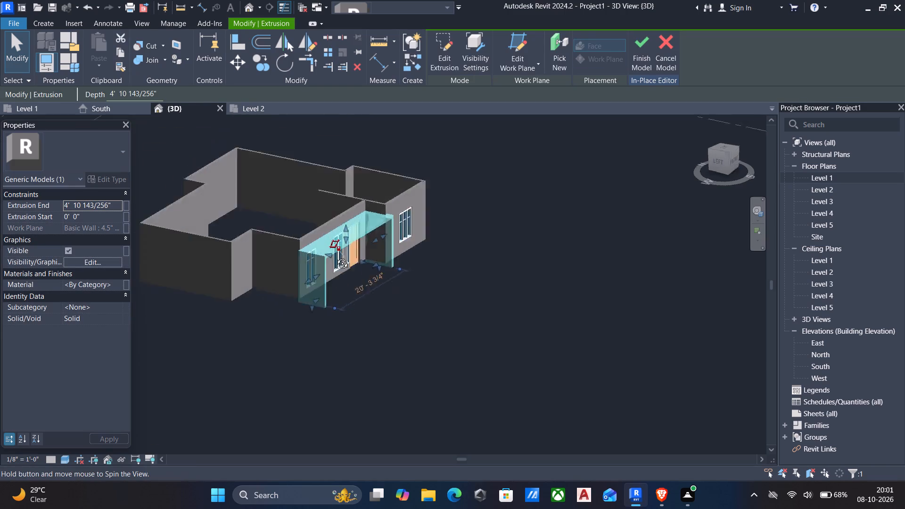
middle_click_drag(335, 256, 413, 290, "shift")
scroll(367, 261, "up", 3)
left_click_drag(362, 261, 380, 266)
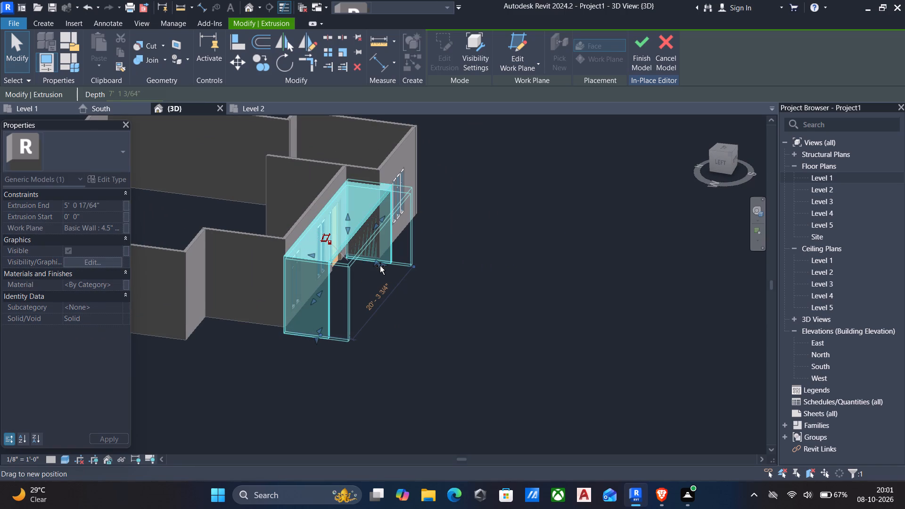
left_click_drag(380, 266, 379, 267)
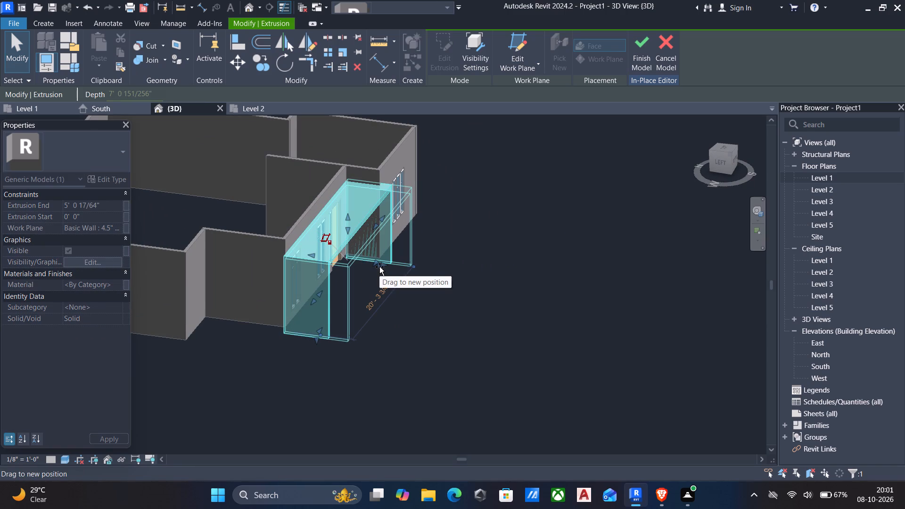
left_click_drag(379, 267, 383, 267)
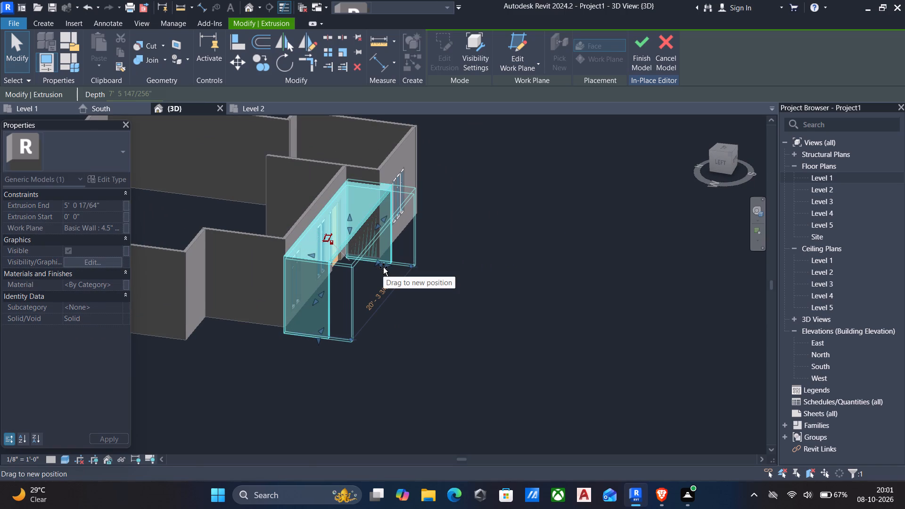
left_click_drag(383, 267, 403, 276)
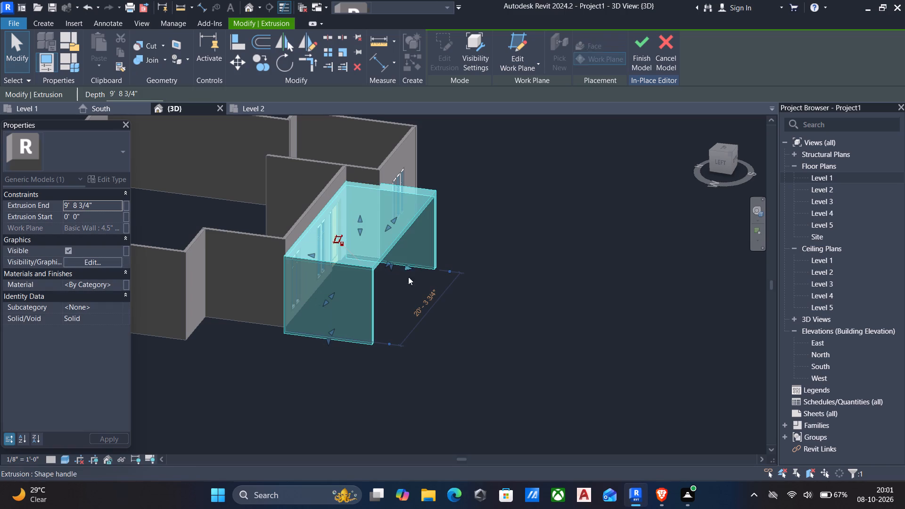
key("Escape")
Edit the extrusion's sketch and delete both legs, keeping only the two horizontal lines above the windows and door.
scroll(470, 298, "down", 5)
middle_click_drag(471, 307, 346, 271)
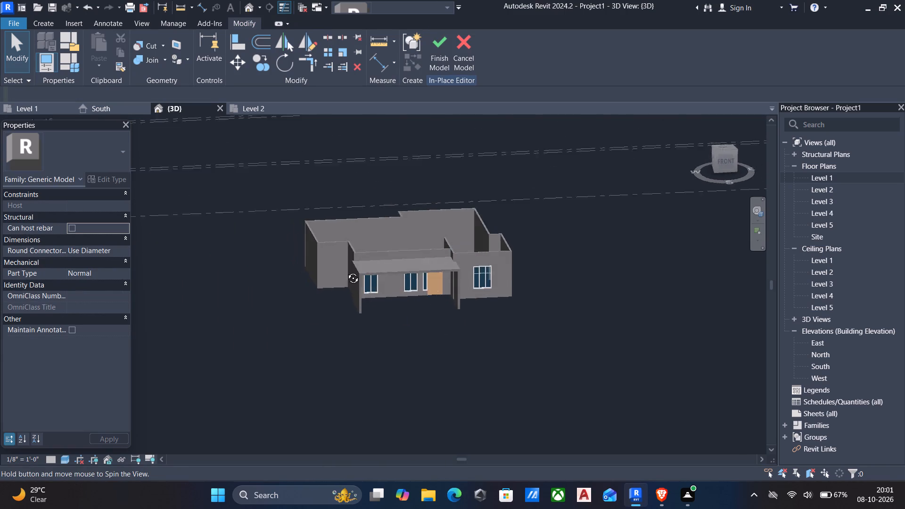
middle_click_drag(346, 271, 321, 257)
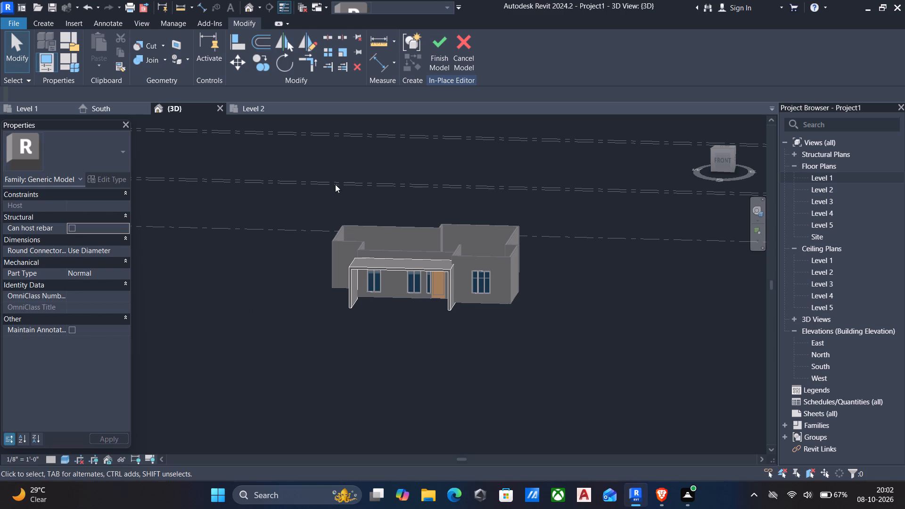
left_click(426, 265)
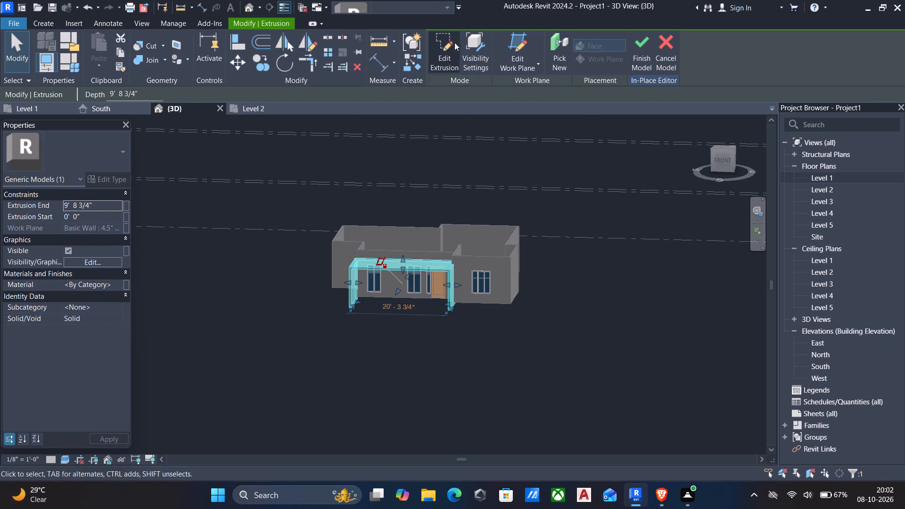
left_click(450, 44)
scroll(357, 277, "up", 2)
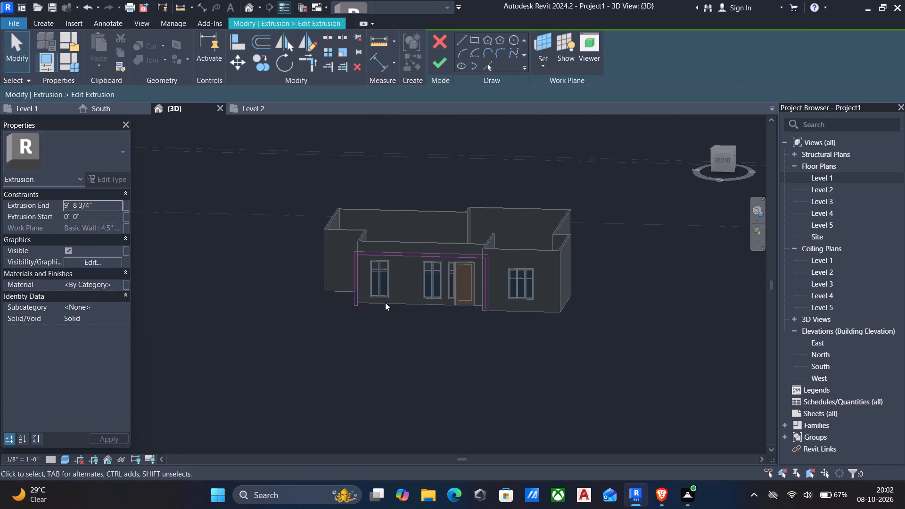
left_click_drag(385, 305, 250, 288)
key("Delete")
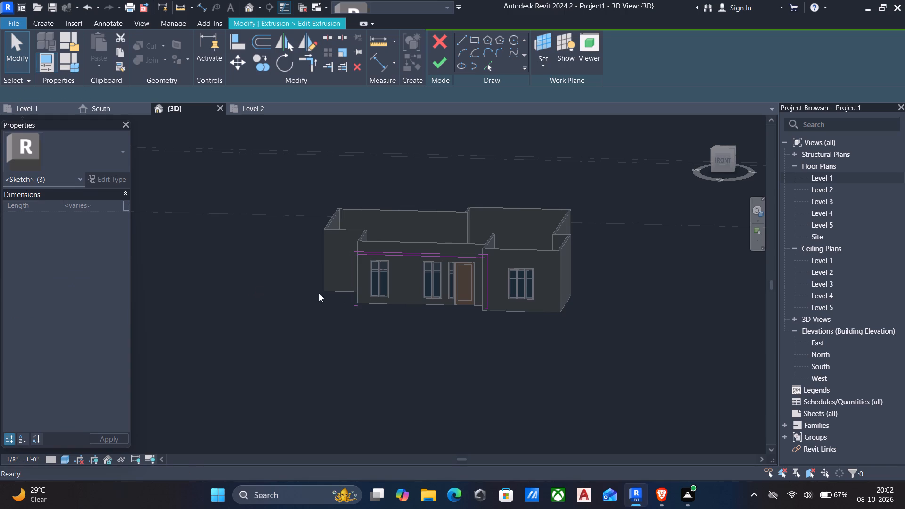
left_click_drag(450, 288, 566, 317)
key("Delete")
left_click_drag(537, 295, 514, 297)
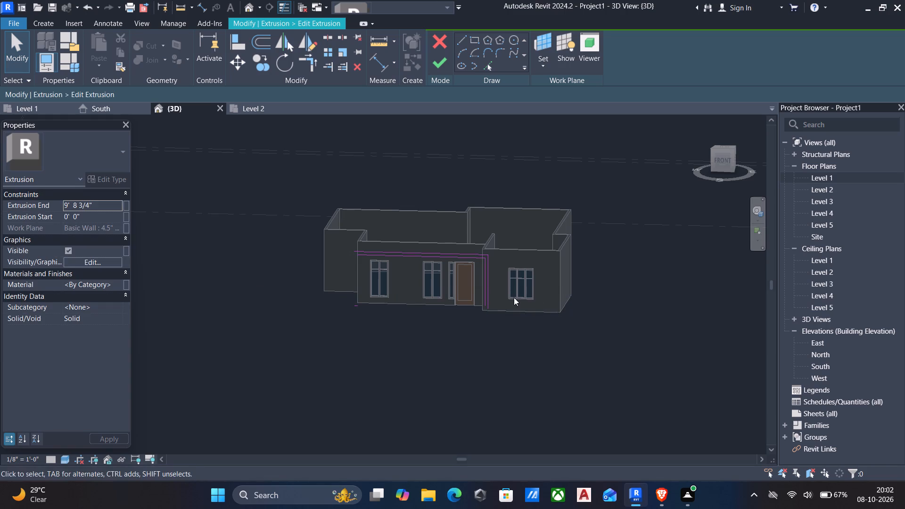
left_click_drag(514, 297, 428, 288)
key("Delete")
left_click_drag(314, 291, 603, 366)
key("Delete")
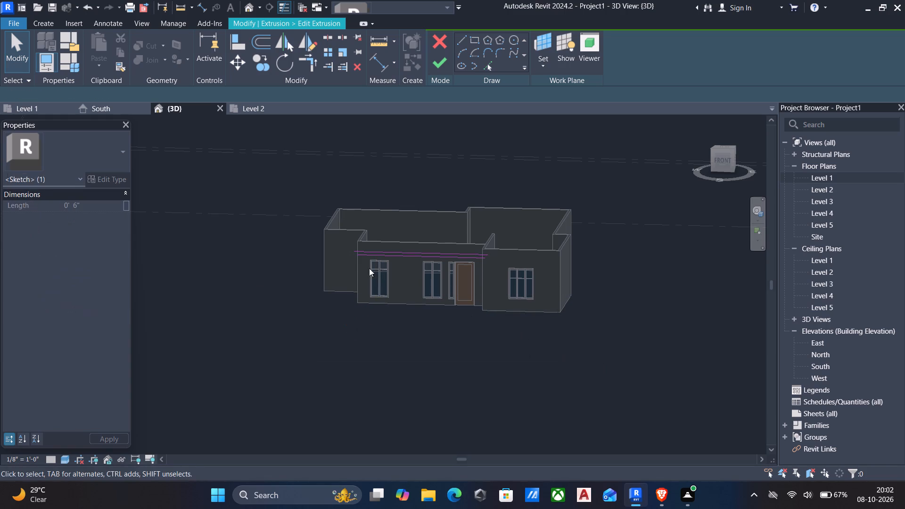
Close the west end of the slab profile with a 6" vertical line and a short horizontal line to the lower edge.
scroll(360, 253, "up", 5)
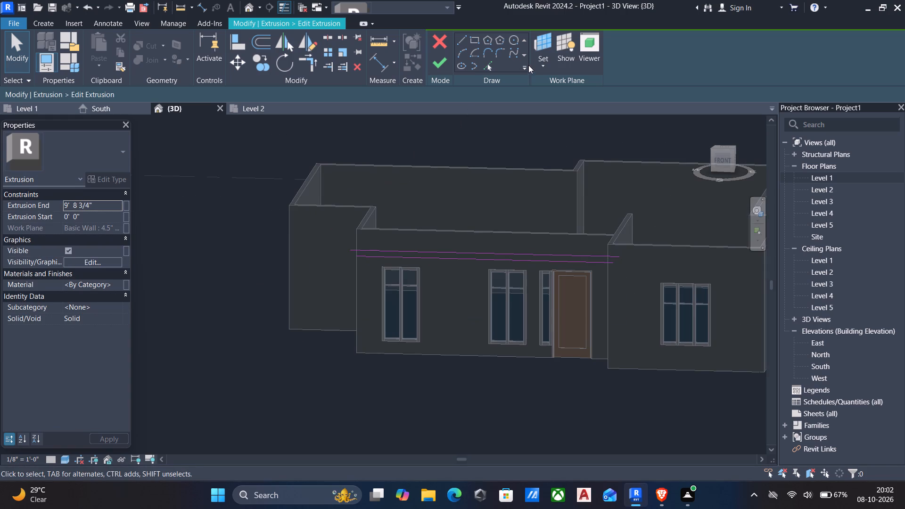
left_click(460, 39)
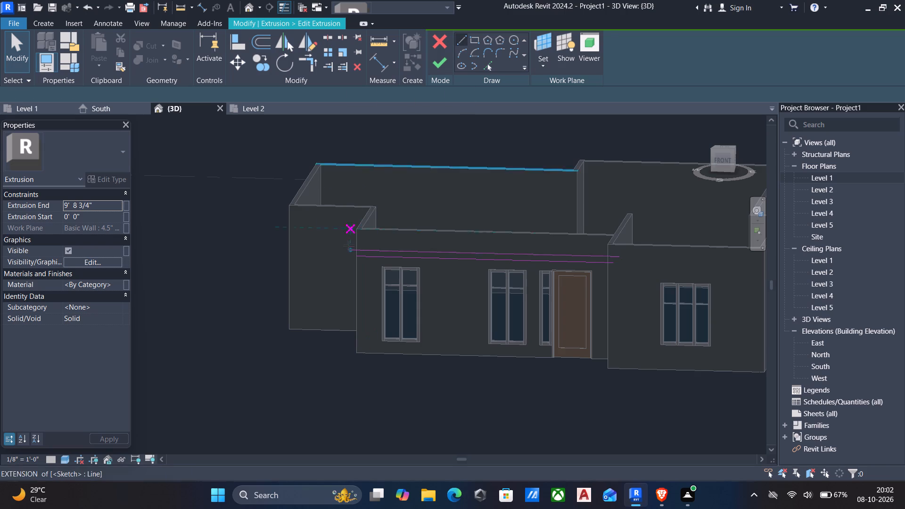
scroll(349, 248, "up", 5)
left_click(348, 254)
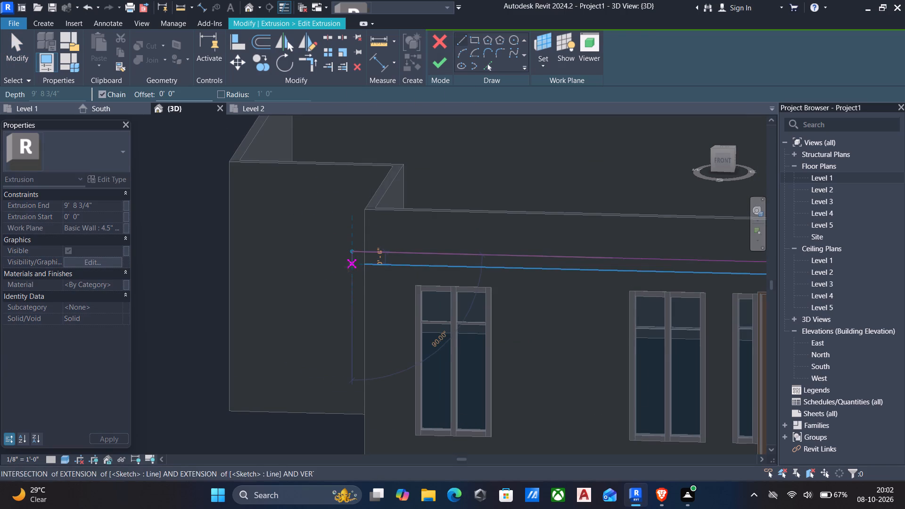
left_click(349, 267)
left_click(365, 266)
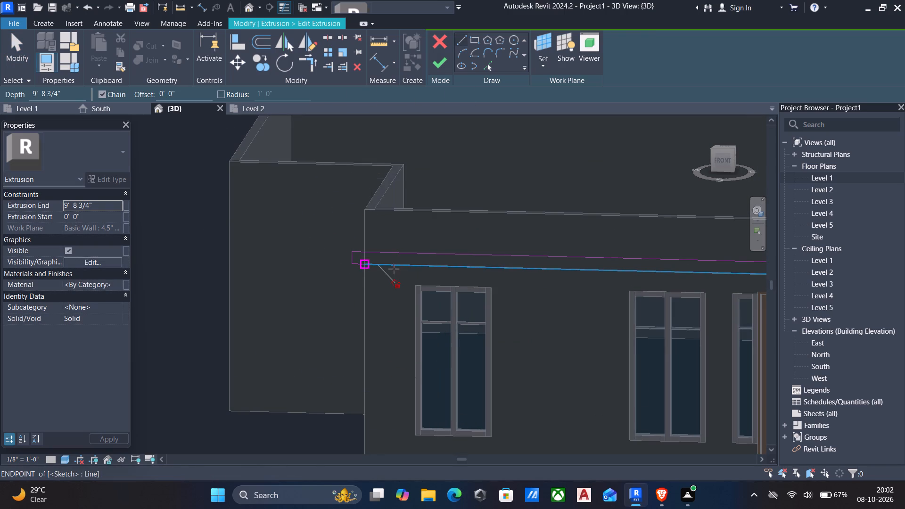
scroll(506, 267, "down", 4)
middle_click_drag(503, 297, 199, 317)
key("Escape")
Draw a short vertical line down from the east end of the profile's upper line.
scroll(369, 317, "up", 4)
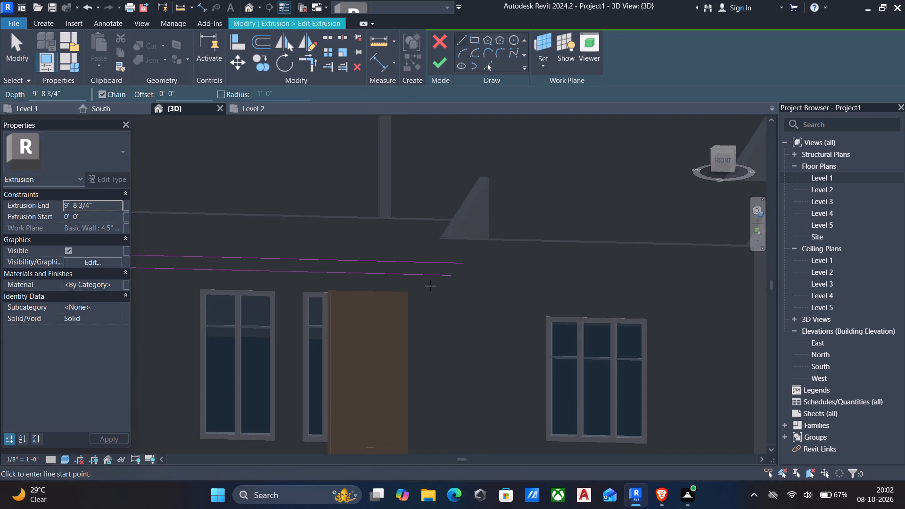
left_click(463, 262)
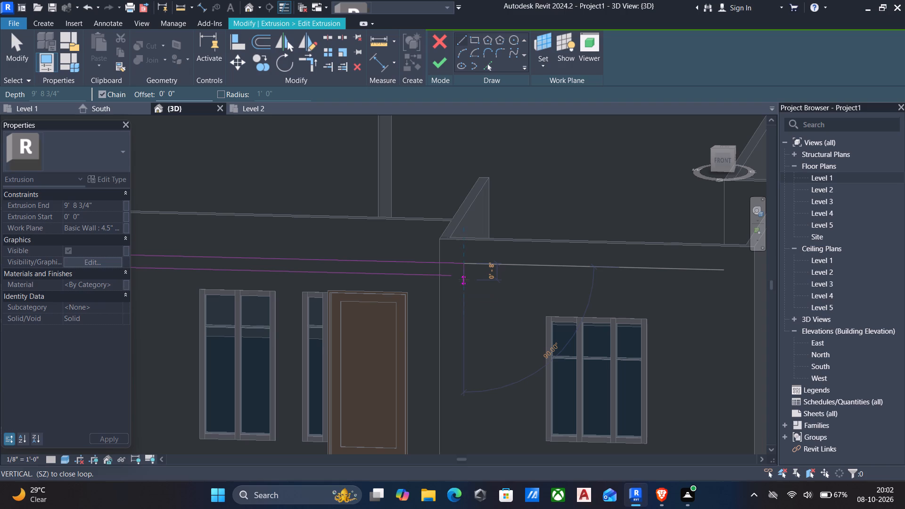
scroll(463, 278, "up", 5)
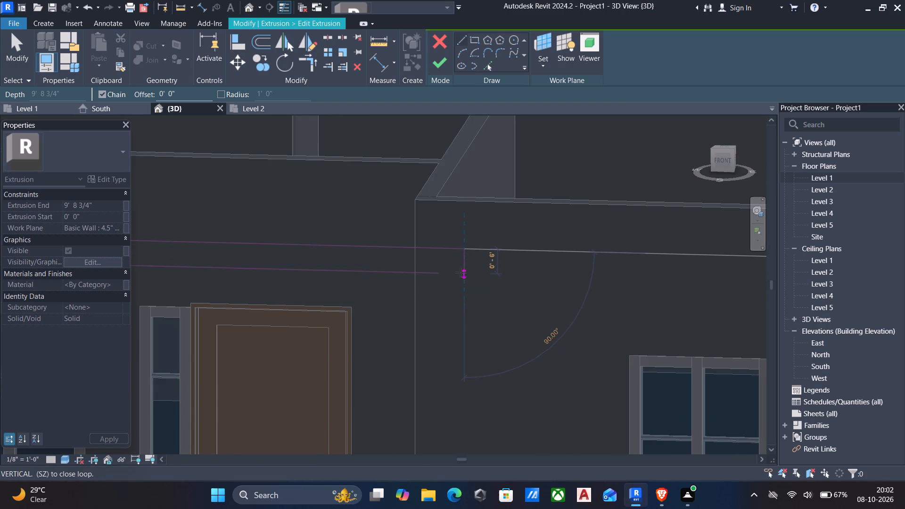
left_click(461, 270)
key("Escape")
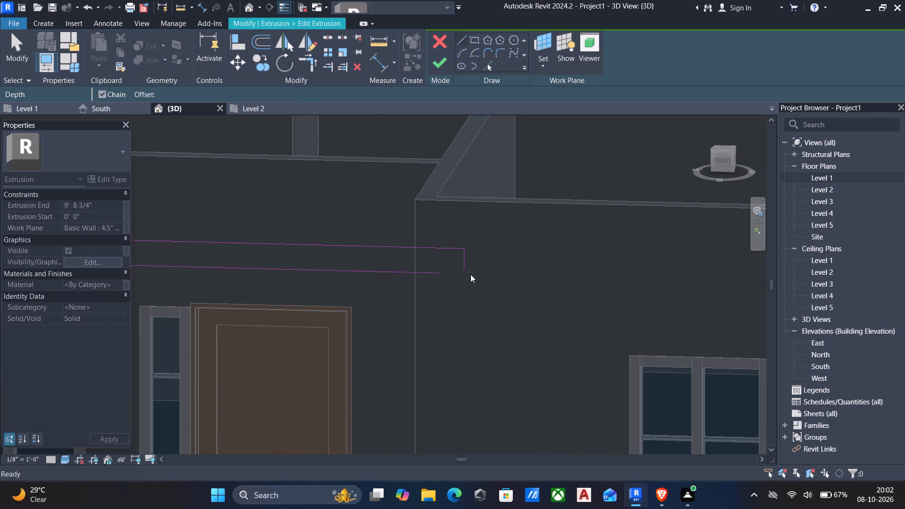
key("Escape")
Trim the profile's lower line and the east vertical line into a corner, and finish the edited extrusion sketch.
key("t")
key("r")
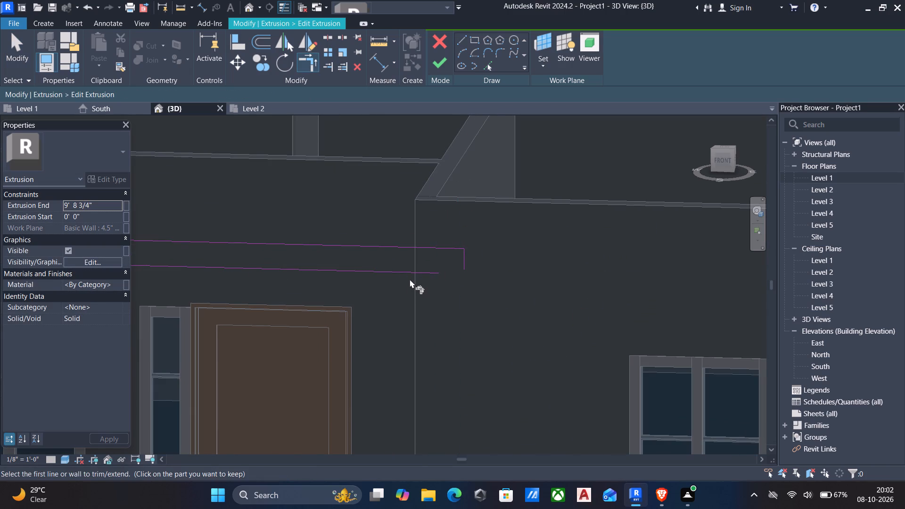
left_click(408, 271)
left_click(463, 257)
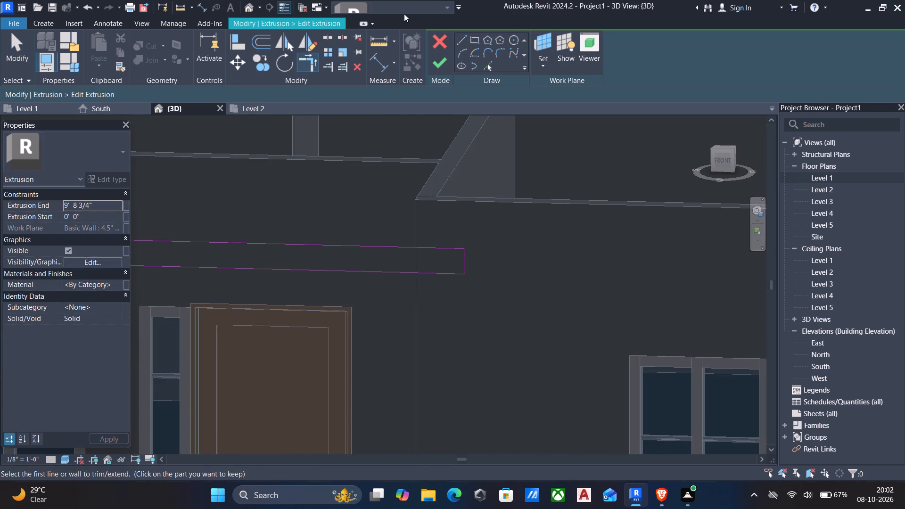
left_click(435, 59)
Align the canopy's east end with the west-facing side wall of the projecting east room.
scroll(400, 200, "down", 5)
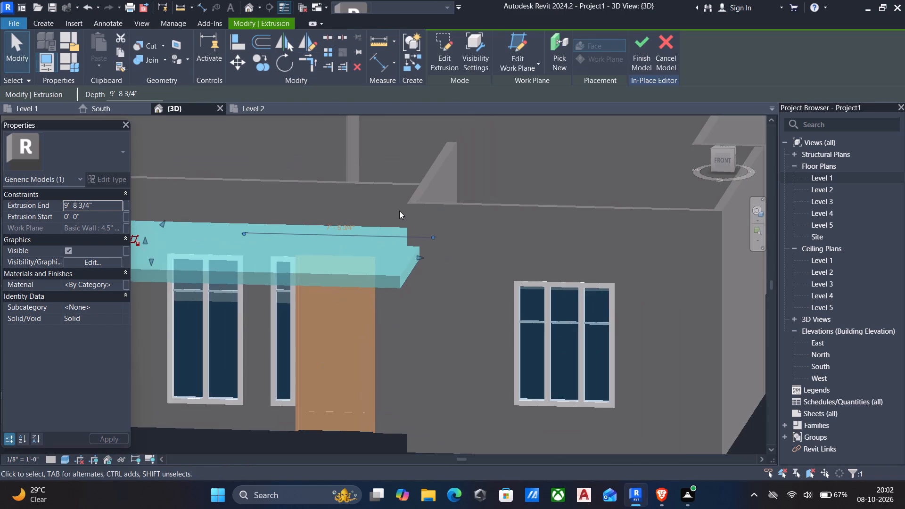
middle_click_drag(376, 240, 437, 284, "shift")
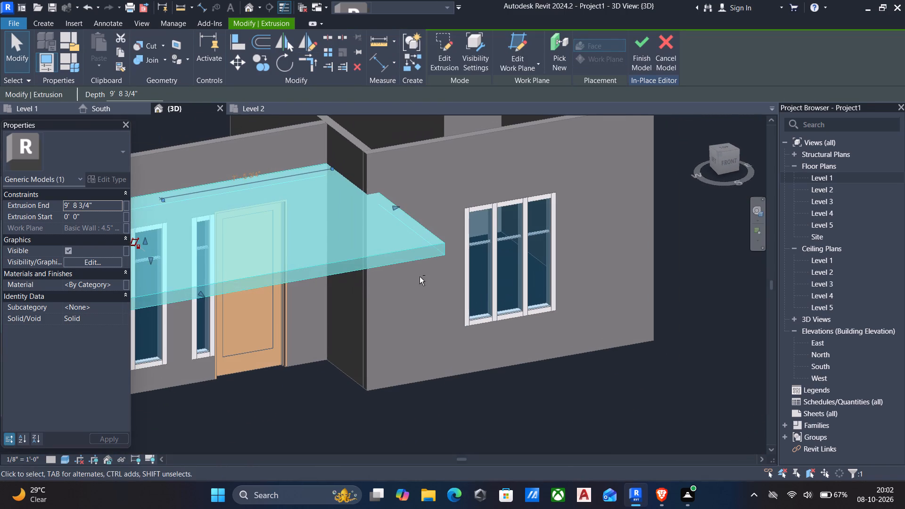
scroll(410, 279, "down", 3)
middle_click_drag(411, 281, 326, 285, "shift")
scroll(445, 314, "up", 2)
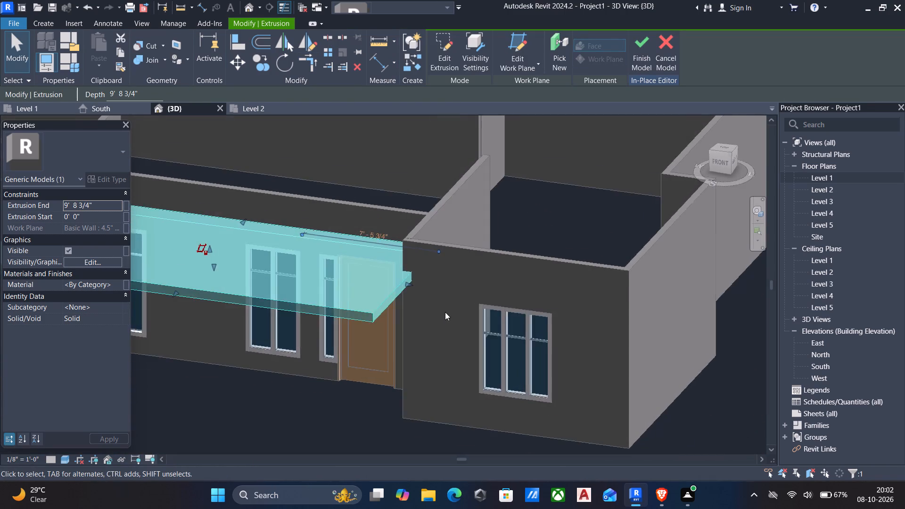
scroll(445, 312, "up", 2)
scroll(396, 286, "down", 4)
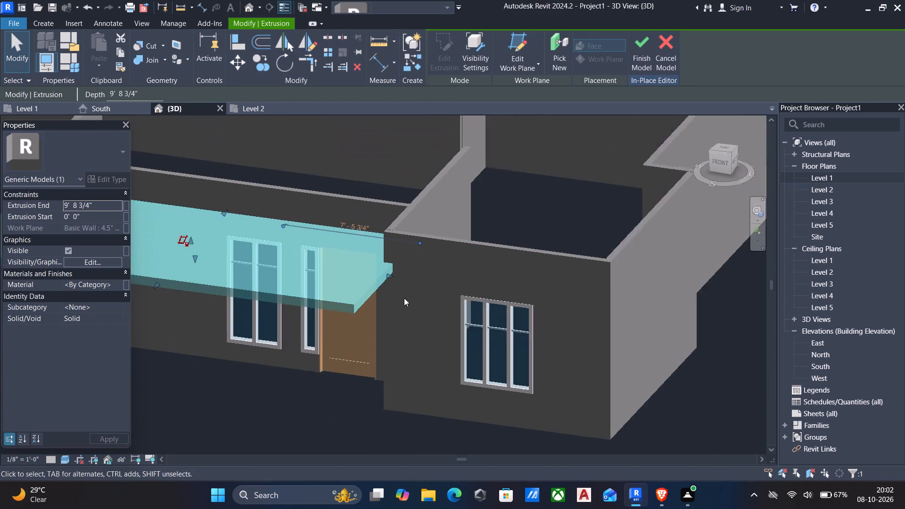
scroll(404, 298, "down", 1)
middle_click_drag(402, 319, 478, 320, "shift")
key("Escape")
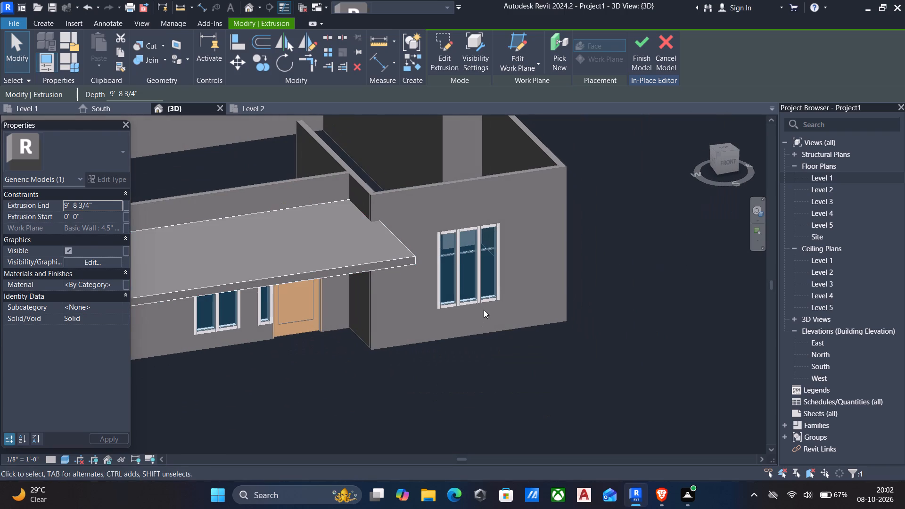
key("a")
key("l")
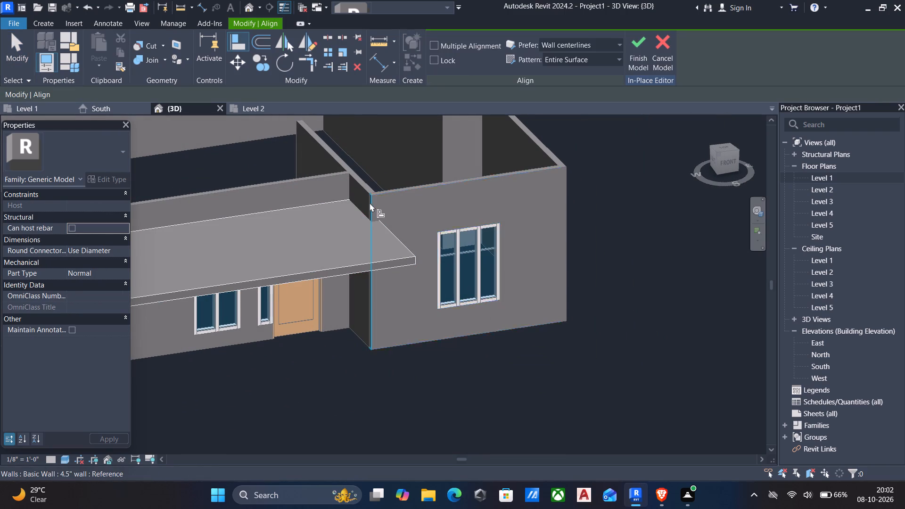
left_click(362, 187)
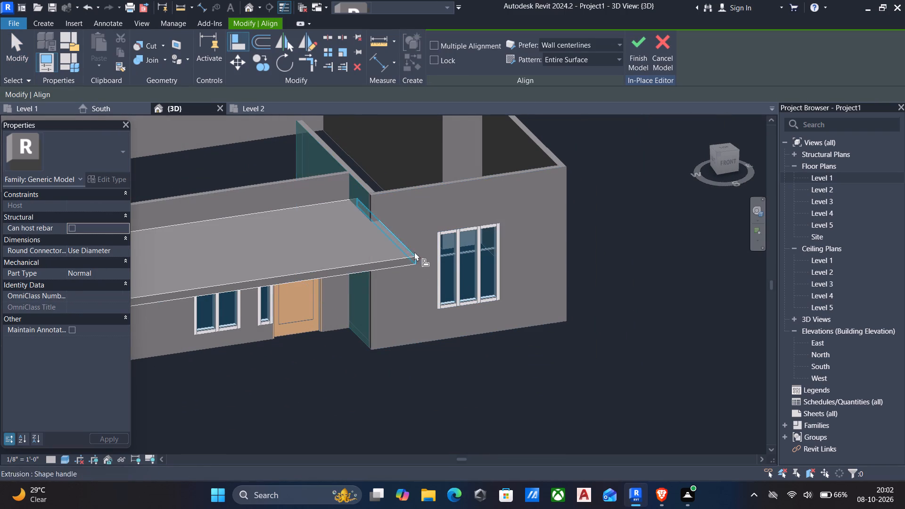
scroll(421, 264, "down", 2)
middle_click_drag(418, 273, 321, 253, "shift")
scroll(416, 287, "up", 1)
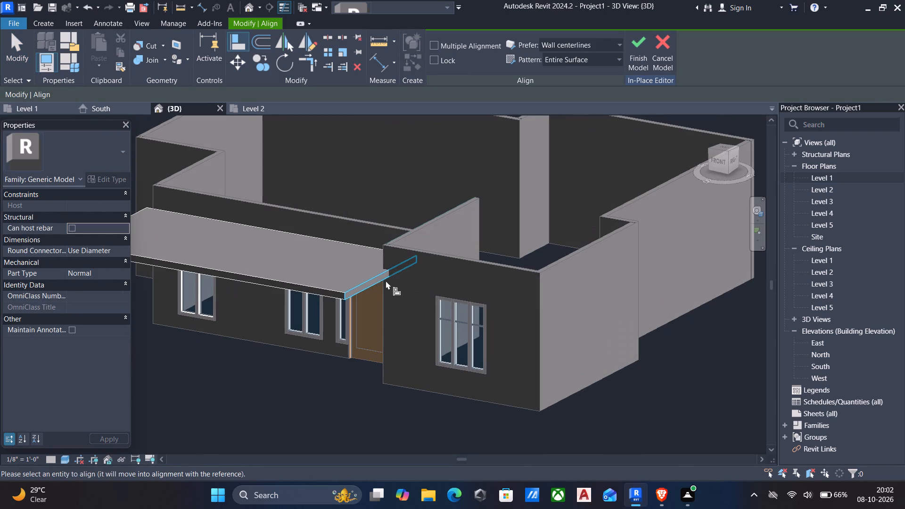
left_click(374, 278)
scroll(387, 295, "down", 4)
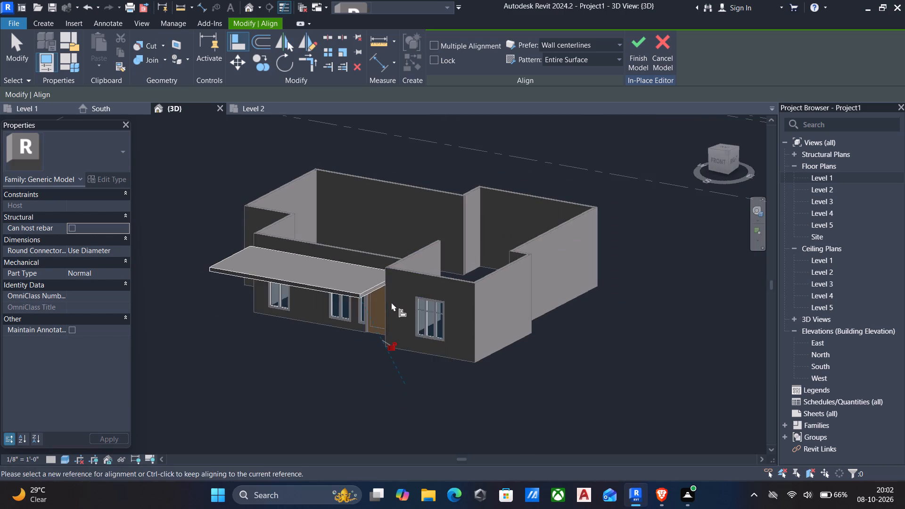
Align the canopy's west end with the outer face of the adjoining west side wall, deleting the conflicting element.
middle_click_drag(391, 303, 496, 318, "shift")
middle_click_drag(479, 330, 510, 295)
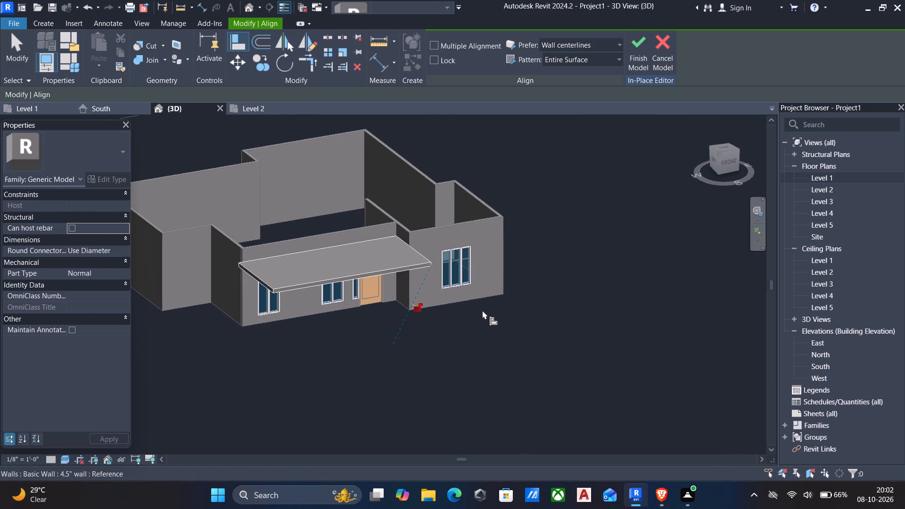
middle_click_drag(417, 320, 485, 346)
scroll(244, 243, "up", 3)
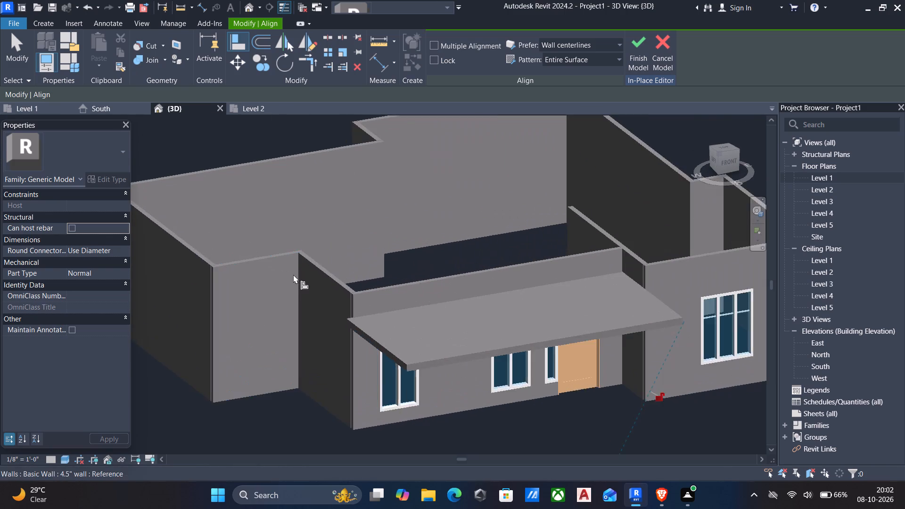
scroll(293, 274, "up", 2)
left_click(332, 279)
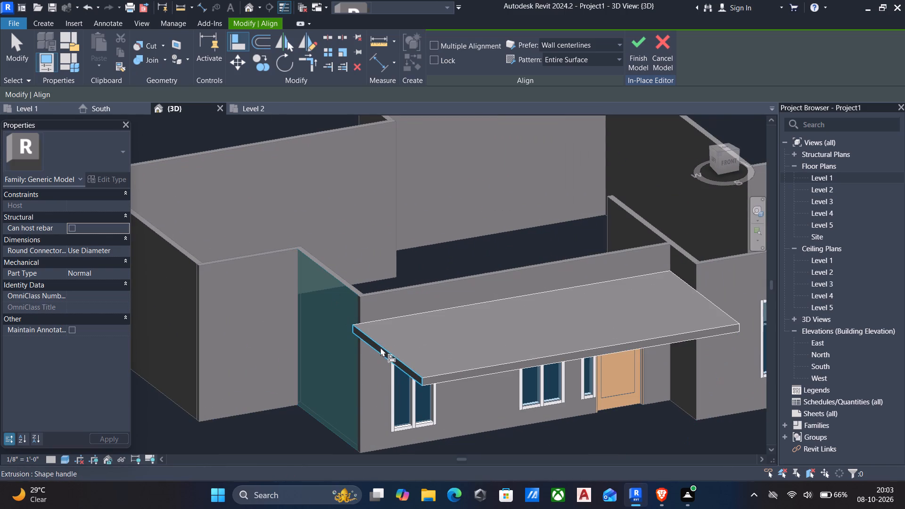
left_click(381, 349)
scroll(396, 354, "down", 1)
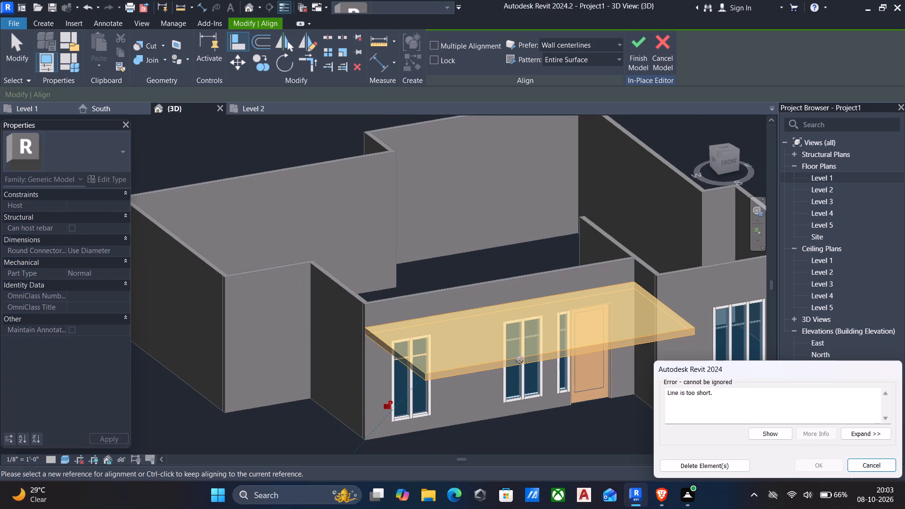
left_click(712, 463)
scroll(381, 359, "down", 4)
middle_click_drag(385, 366, 321, 361)
middle_click_drag(368, 368, 381, 340)
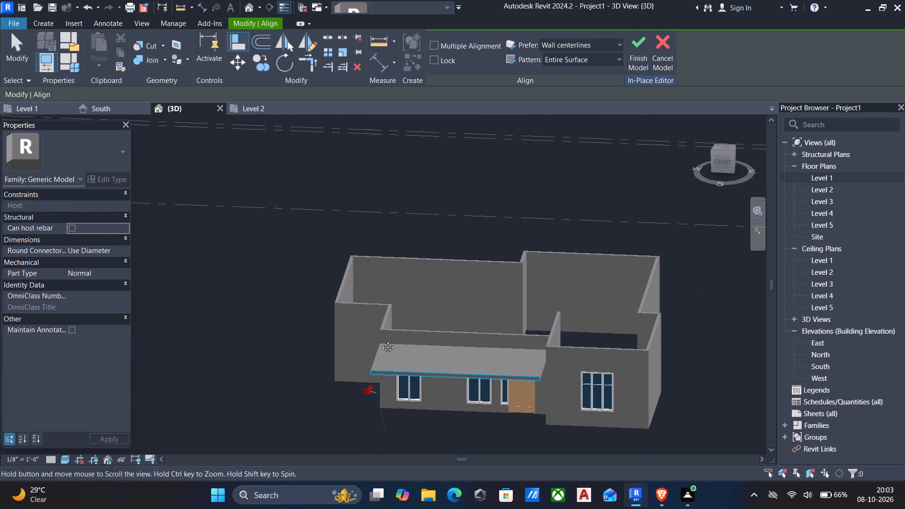
middle_click_drag(381, 340, 382, 336)
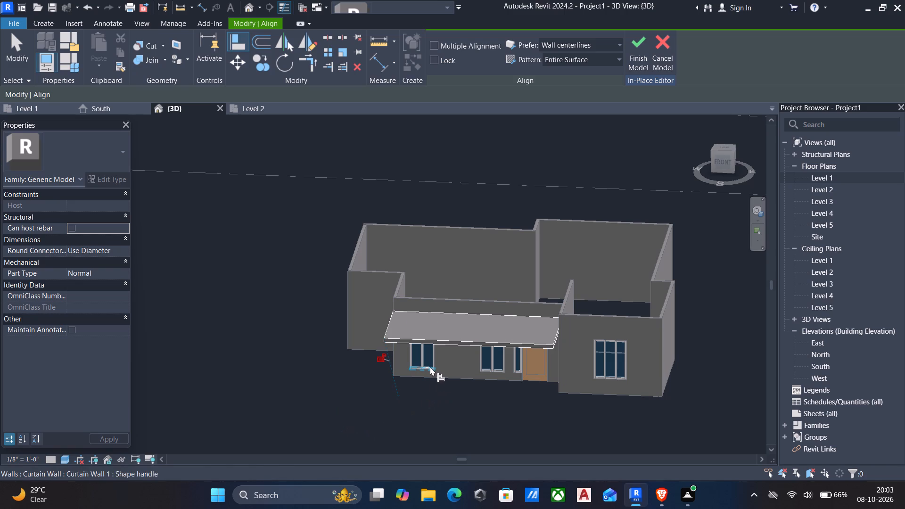
key("Escape")
Start a new in-place extrusion and set its work plane by picking the canopy's west end face.
scroll(433, 381, "down", 4)
middle_click_drag(436, 388, 541, 363)
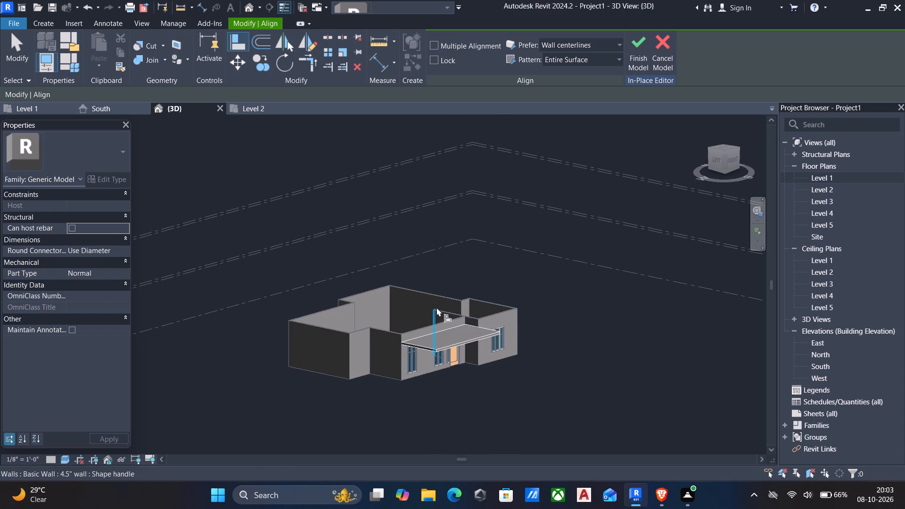
scroll(404, 336, "up", 5)
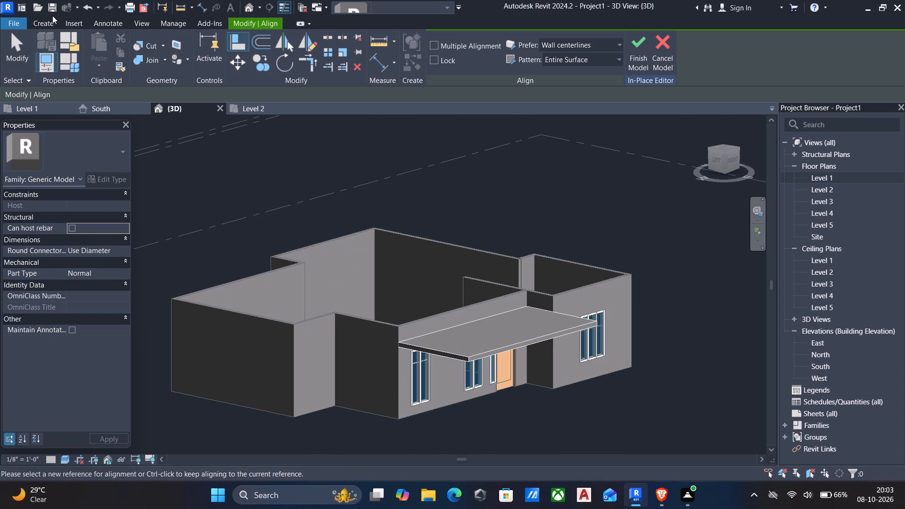
left_click(41, 21)
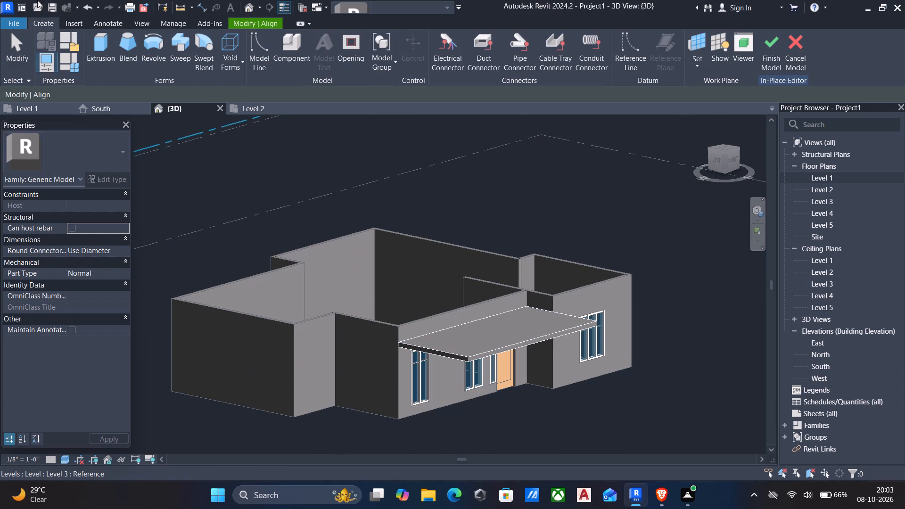
left_click(96, 41)
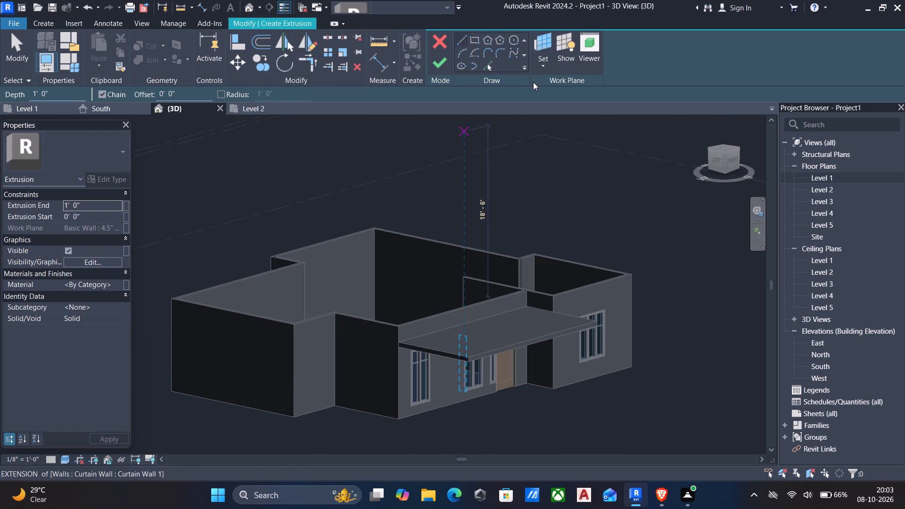
left_click(540, 70)
left_click(565, 105)
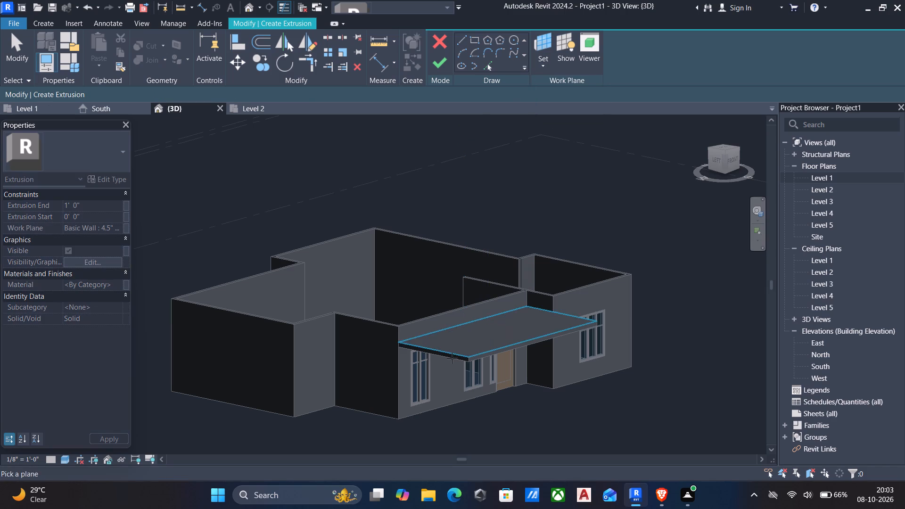
scroll(452, 358, "up", 4)
left_click(446, 354)
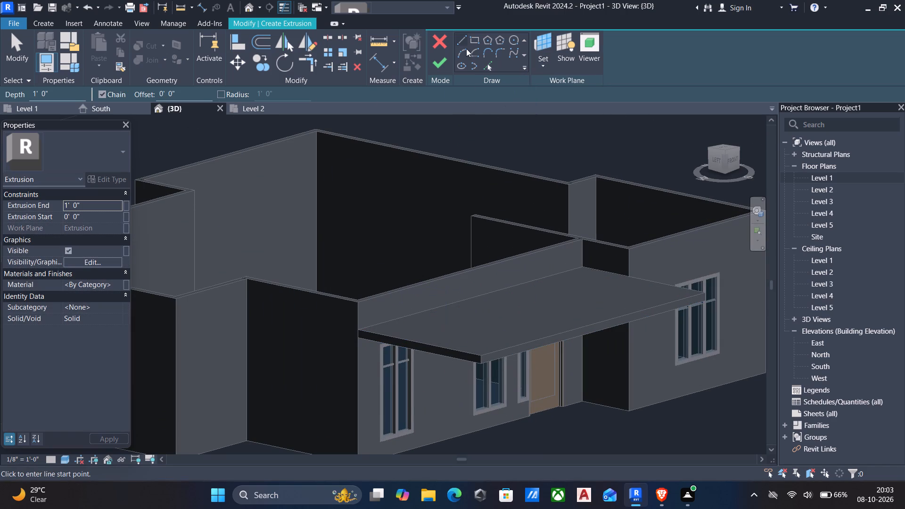
Sketch a rectangle about 9' 8 3/4" by 6" covering the canopy's west end face.
left_click(469, 40)
scroll(473, 383, "up", 5)
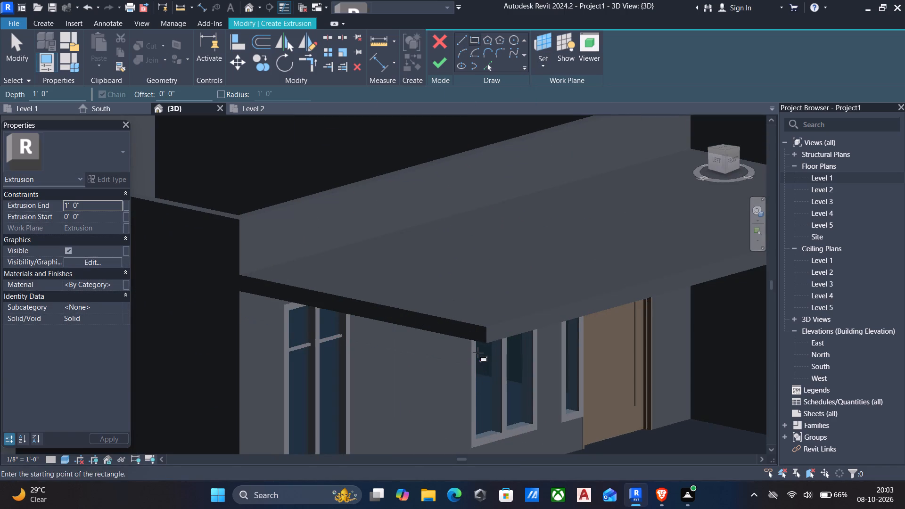
left_click(485, 345)
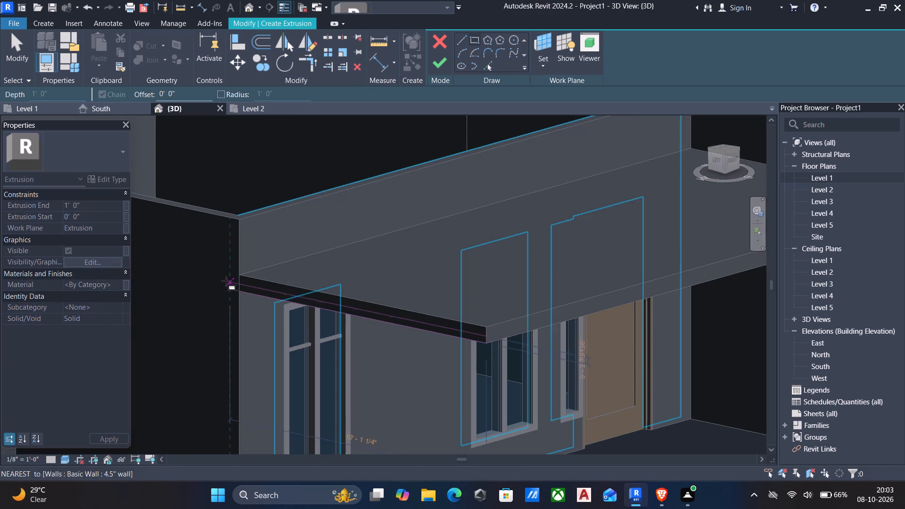
left_click(238, 276)
key("Escape")
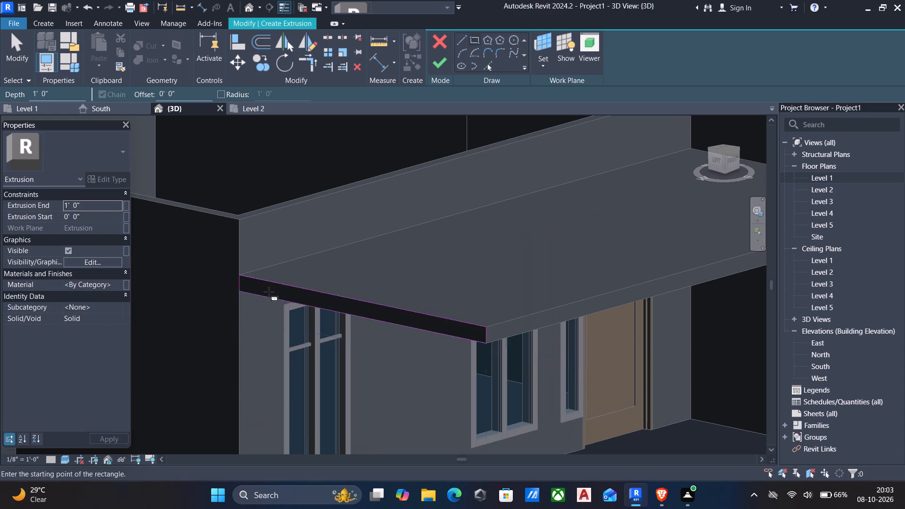
scroll(212, 279, "down", 4)
middle_click_drag(213, 285, 274, 295)
key("Escape")
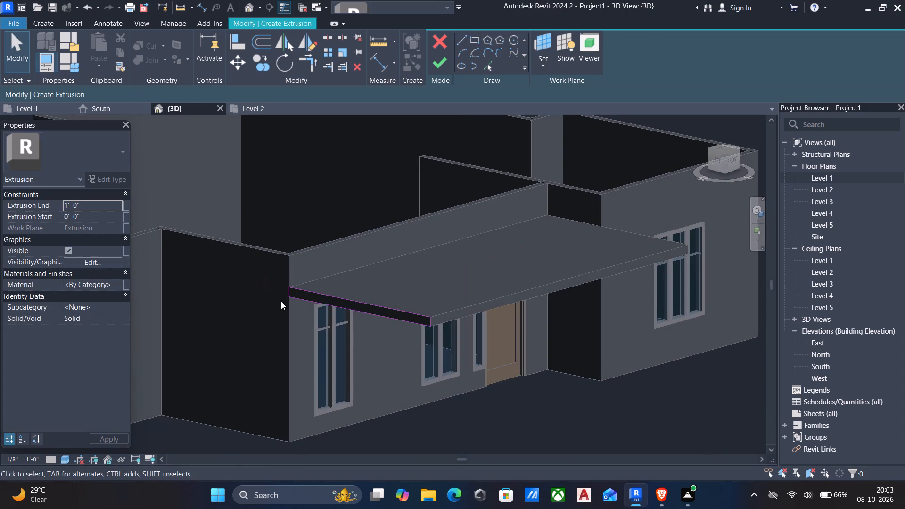
Move the rectangle's wall-side edge north to make the profile 10' 2 3/4" long, and finish the extrusion at 1' 0" depth.
scroll(281, 301, "up", 5)
left_click(297, 288)
scroll(256, 293, "down", 1)
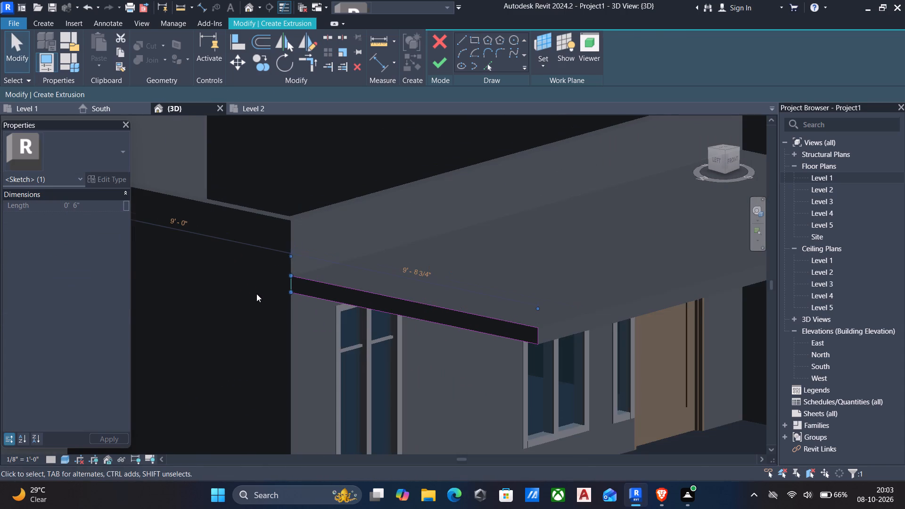
middle_click_drag(256, 294, 296, 304)
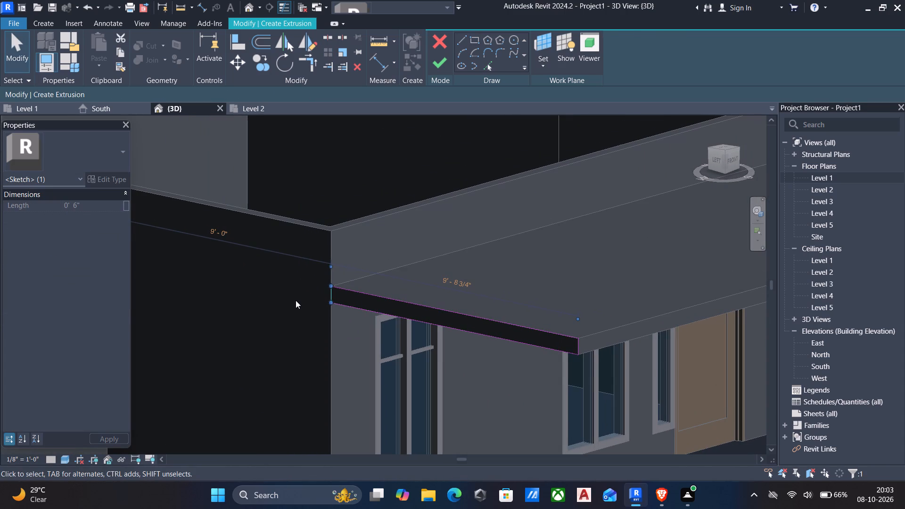
key("Left")
key("Left")
key("Left")
key("Left")
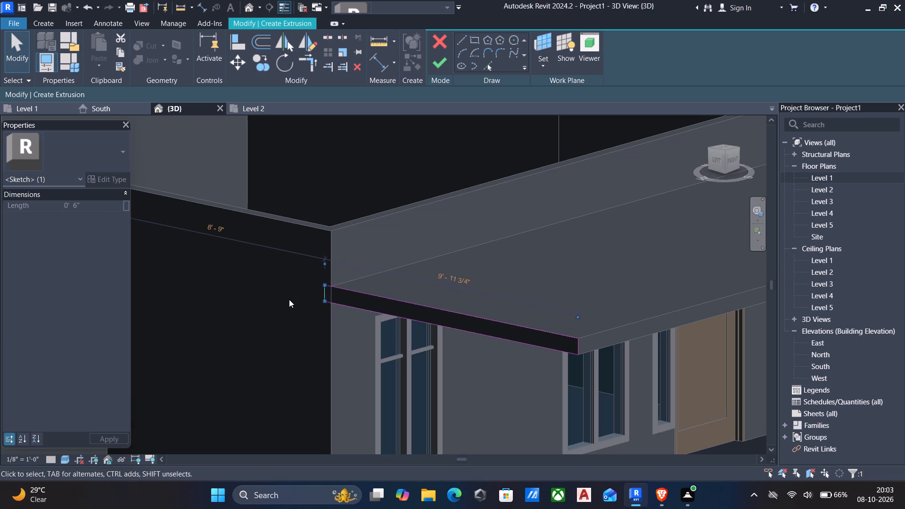
key("Left")
key("Left")
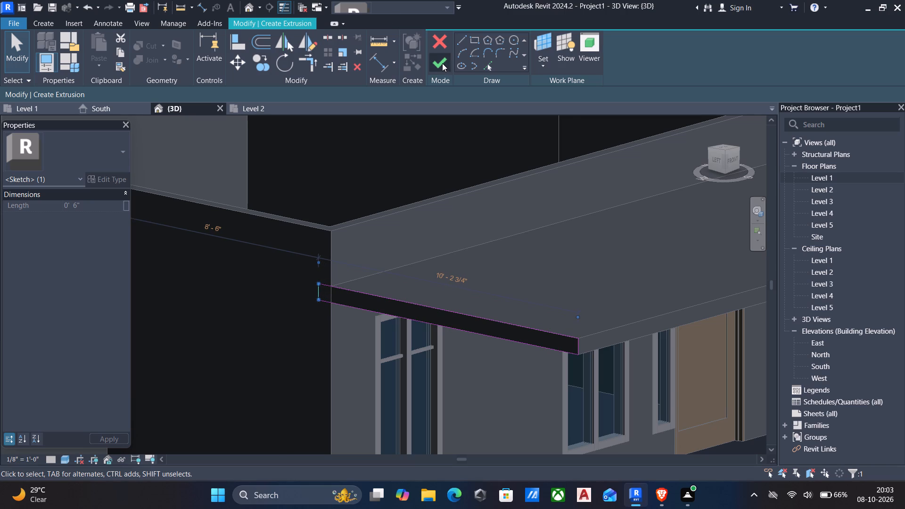
left_click(442, 64)
Align the new extrusion's north end with the south face of the stepped-back wall on the west side.
scroll(385, 269, "down", 5)
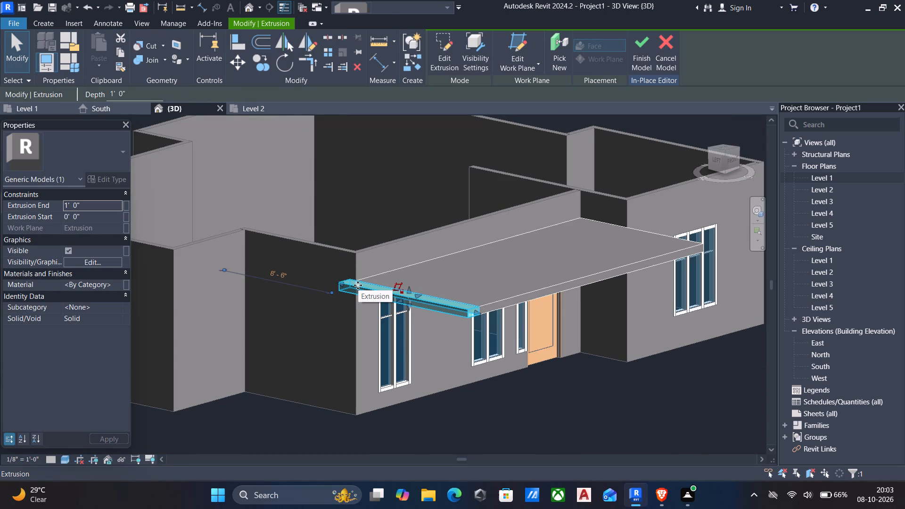
scroll(289, 300, "down", 4)
middle_click_drag(289, 315, 287, 360, "shift")
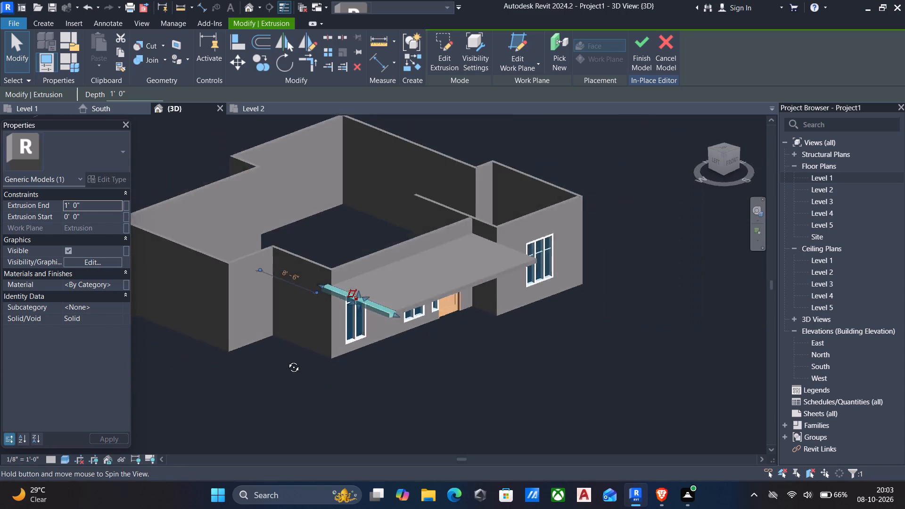
middle_click_drag(287, 360, 357, 374, "shift")
key("Escape")
key("a")
key("l")
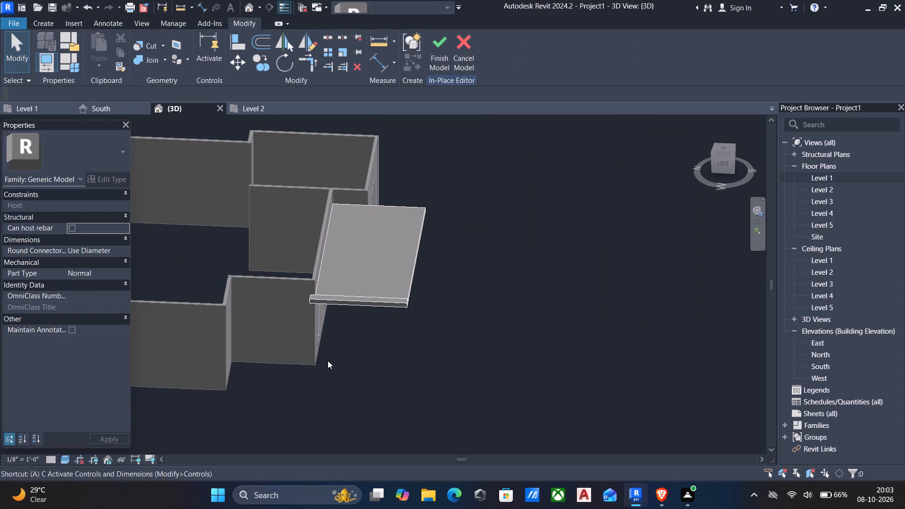
left_click(230, 300)
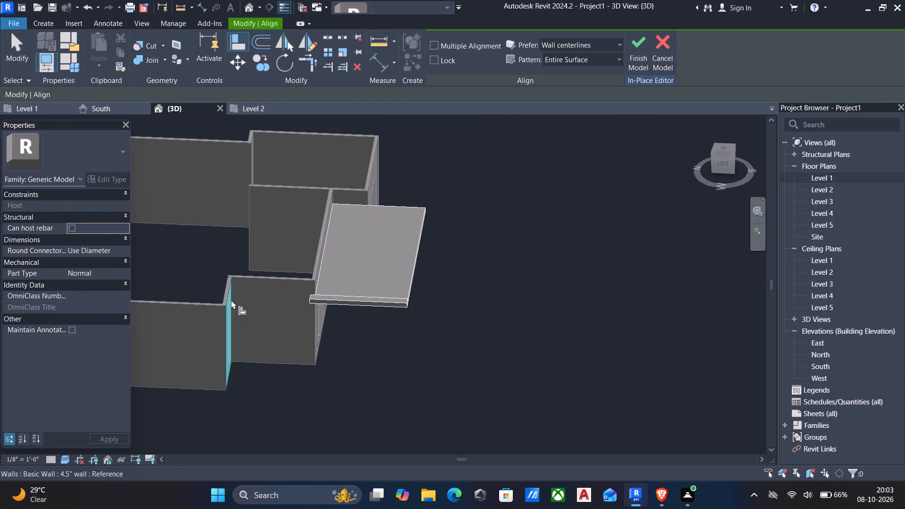
scroll(282, 322, "down", 2)
middle_click_drag(279, 329, 370, 347, "shift")
scroll(351, 333, "up", 7)
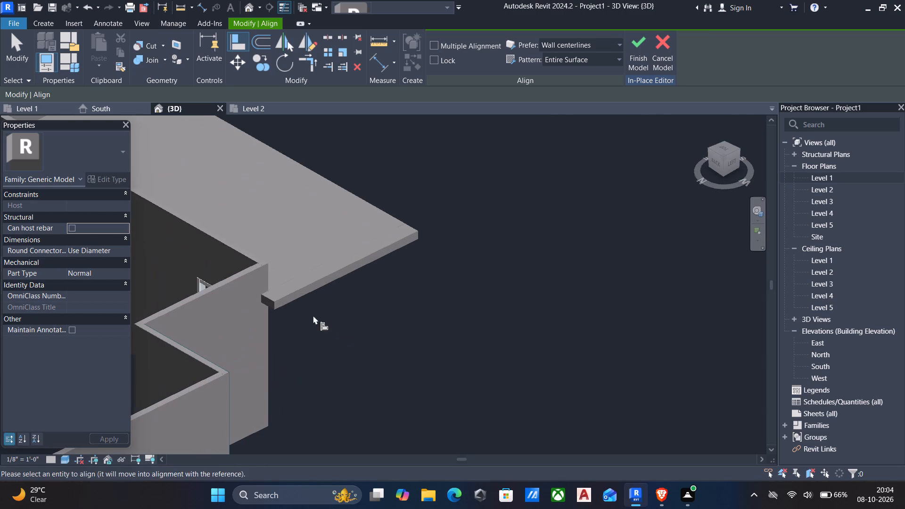
left_click(266, 299)
scroll(337, 326, "down", 5)
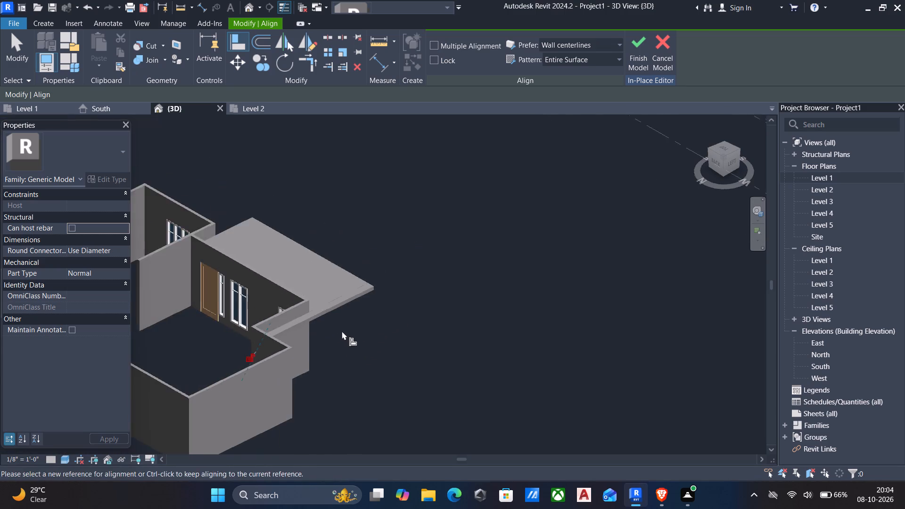
Stretch the canopy's west-side extrusion so its outer face projects farther west.
scroll(342, 331, "down", 2)
middle_click_drag(342, 333, 141, 330)
middle_click_drag(323, 376, 287, 321)
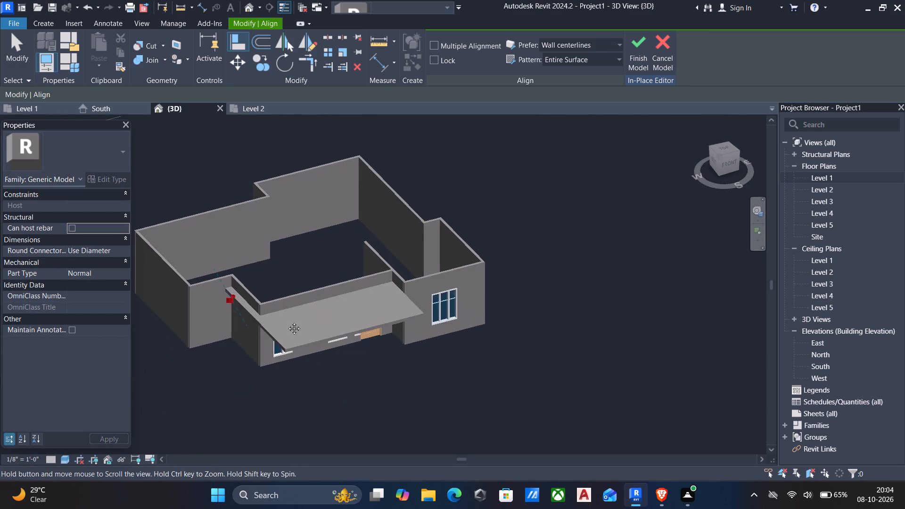
middle_click_drag(287, 321, 287, 320)
key("Escape")
key("Escape")
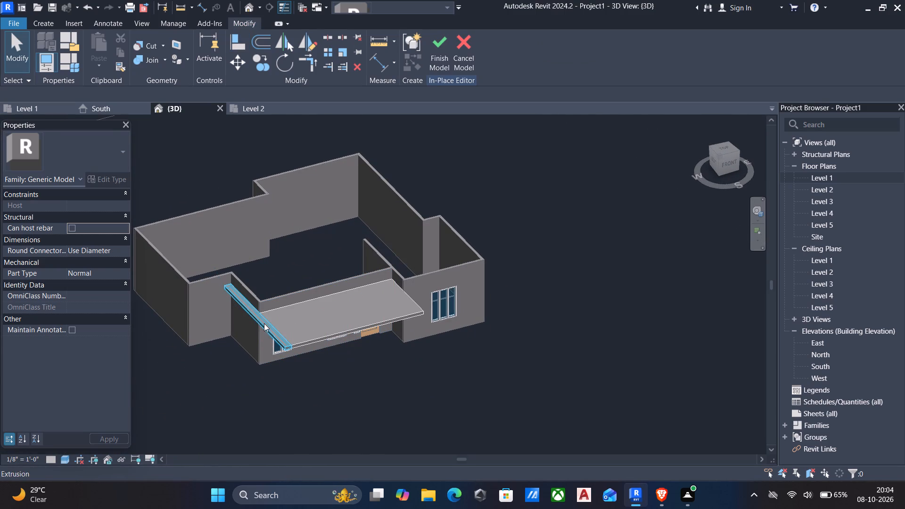
left_click(264, 323)
scroll(254, 317, "up", 5)
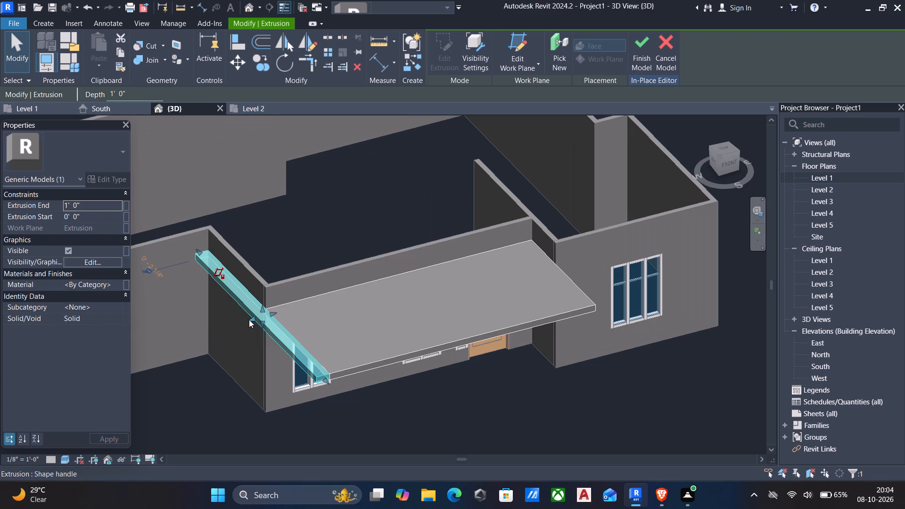
left_click_drag(249, 320, 241, 330)
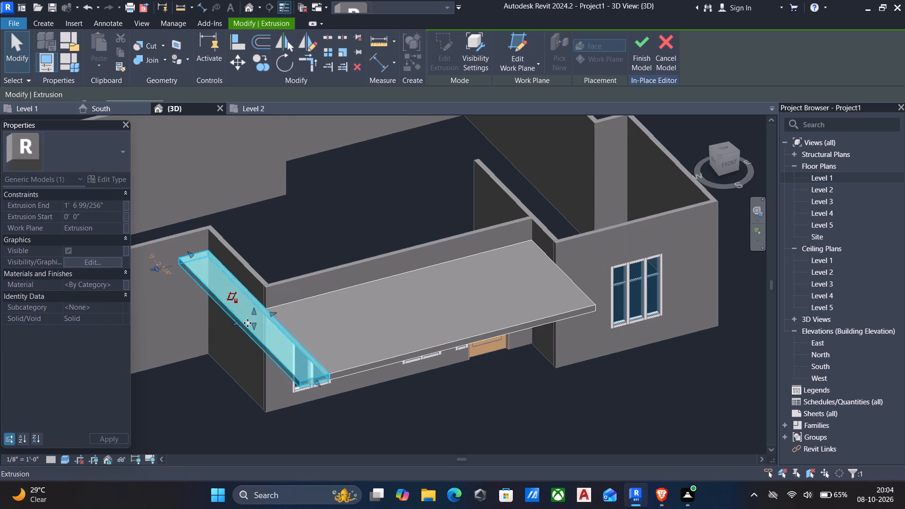
scroll(333, 333, "down", 4)
key("Escape")
Start a new in-place extrusion and set its work plane by picking the canopy's east end face.
scroll(351, 337, "down", 2)
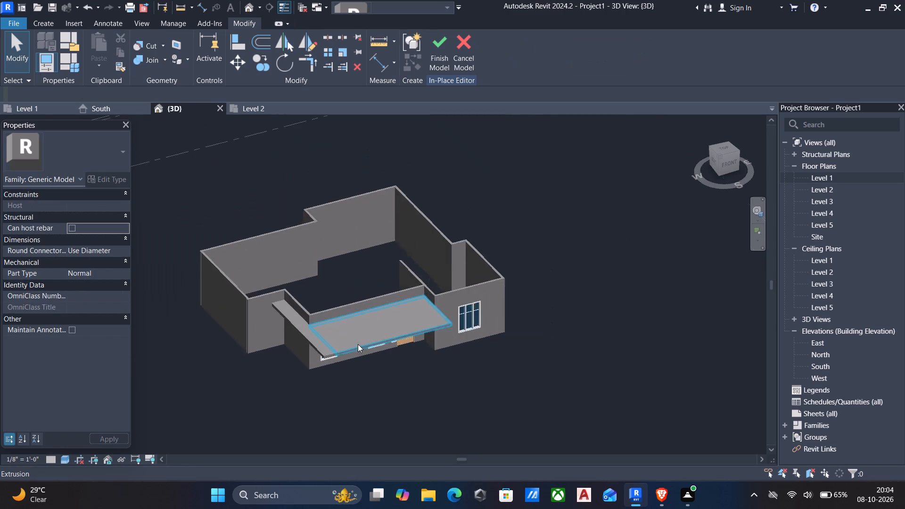
scroll(358, 344, "down", 2)
middle_click_drag(357, 348, 331, 338)
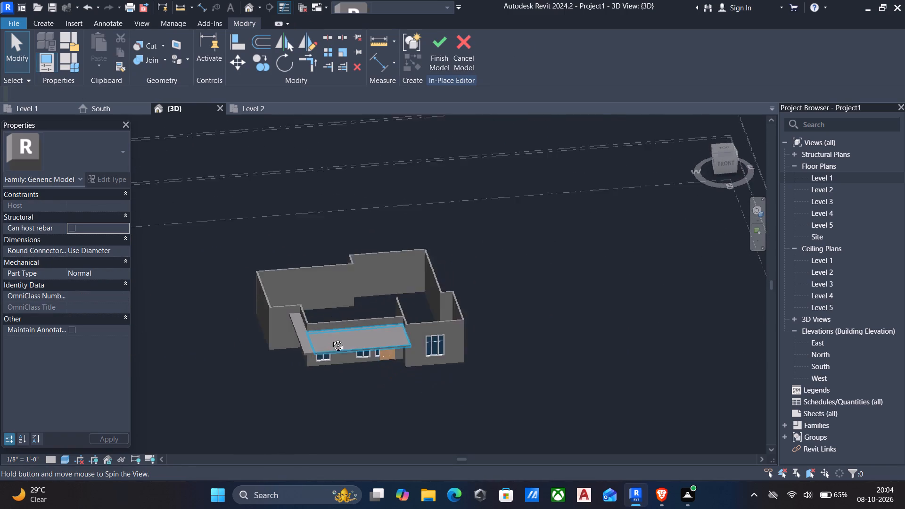
middle_click_drag(331, 338, 261, 322)
scroll(388, 353, "up", 4)
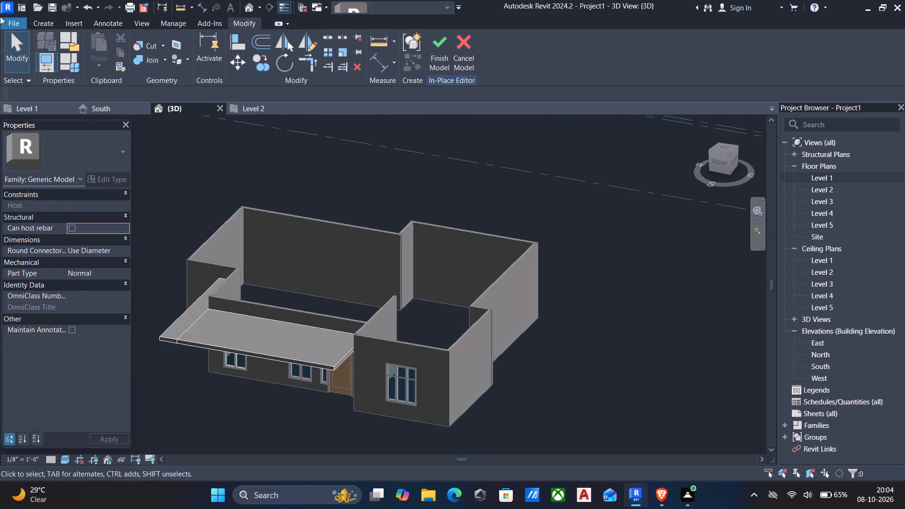
left_click(41, 22)
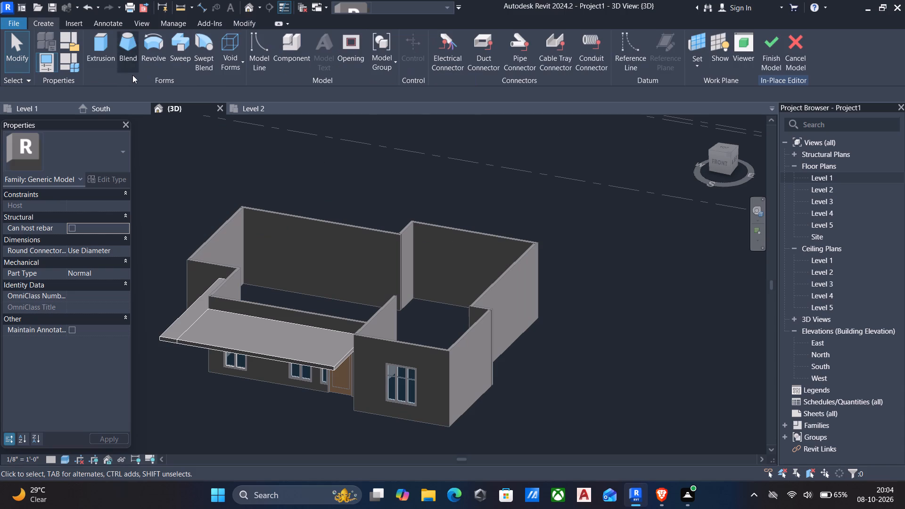
left_click(101, 50)
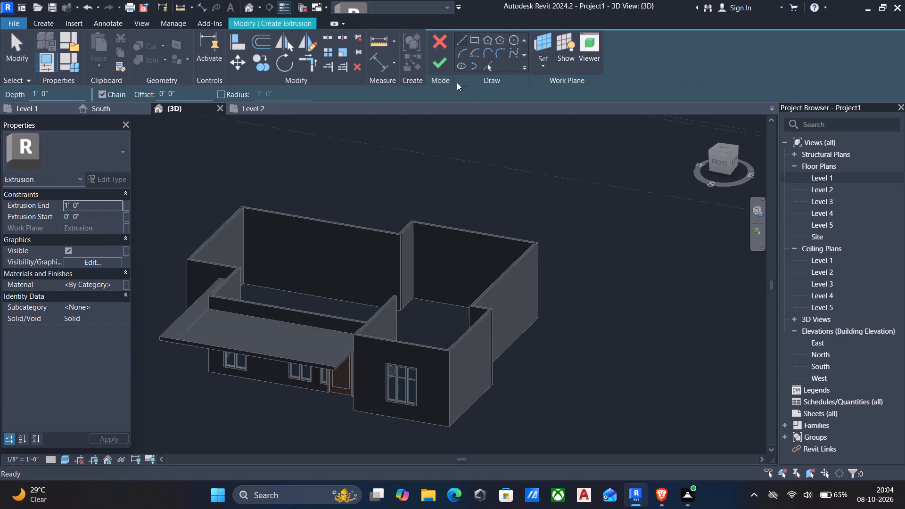
left_click(537, 68)
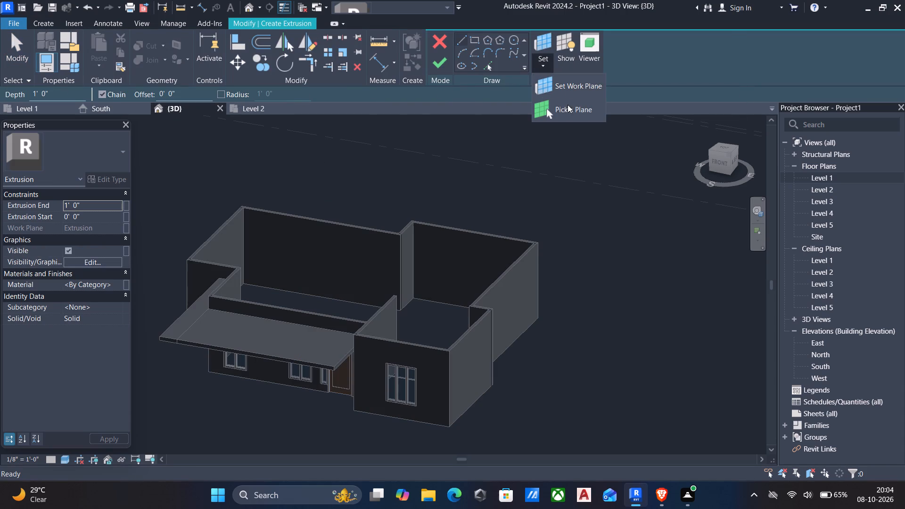
left_click(569, 109)
scroll(358, 356, "up", 4)
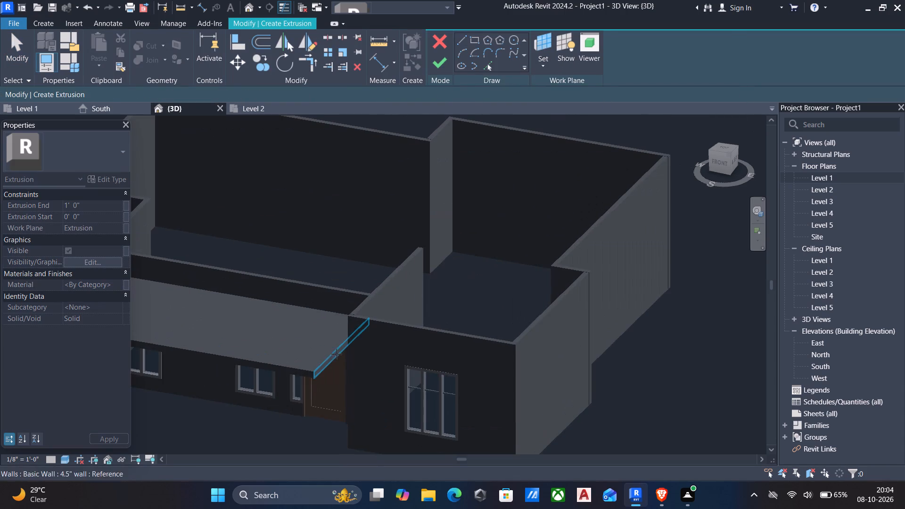
left_click(330, 359)
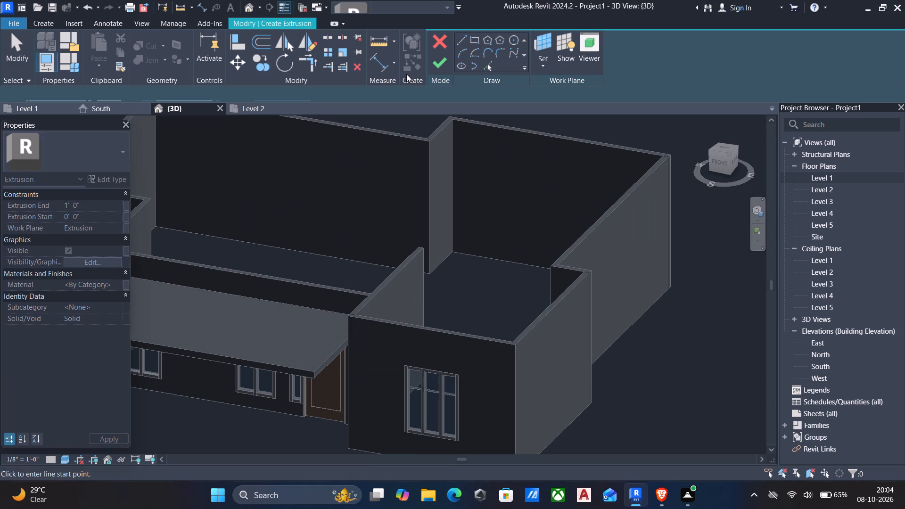
Sketch a rectangle about 6' 0 1/2" by 6" on the canopy's east end face and finish the extrusion at 1' 0" depth.
left_click(472, 41)
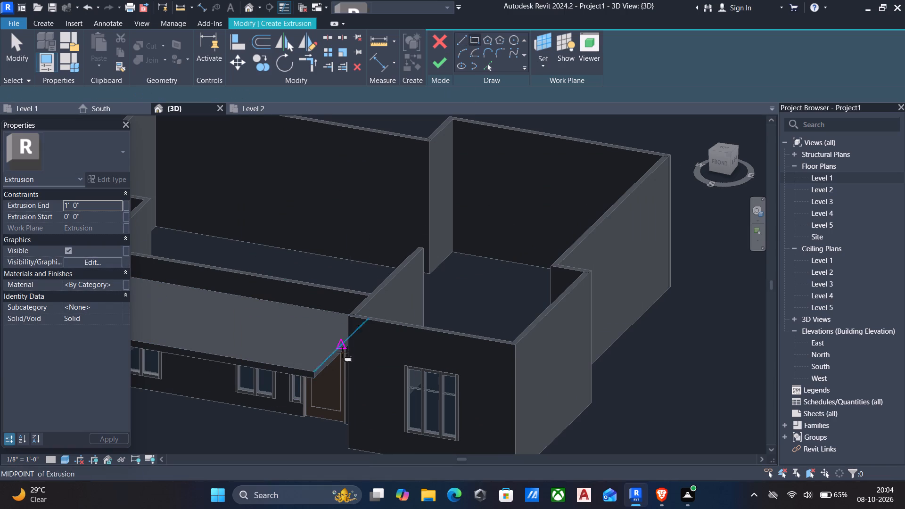
scroll(339, 369, "up", 9)
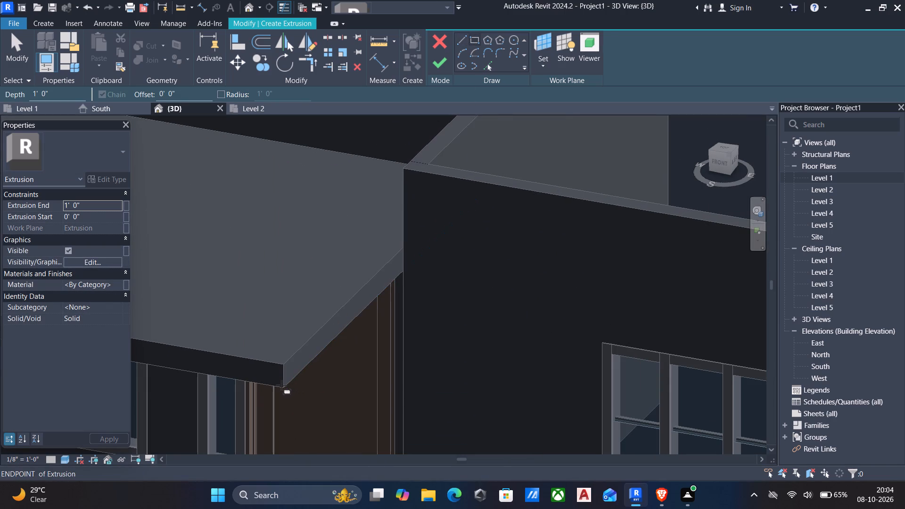
left_click(286, 387)
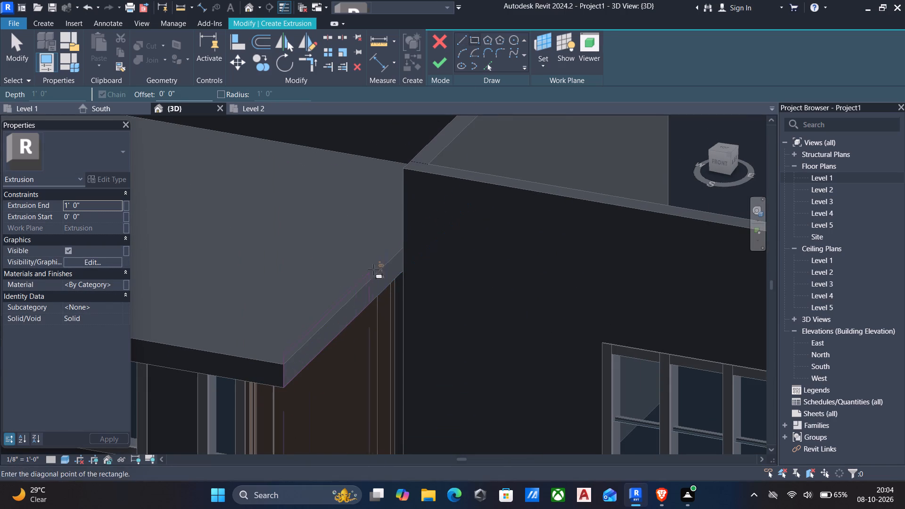
left_click(402, 253)
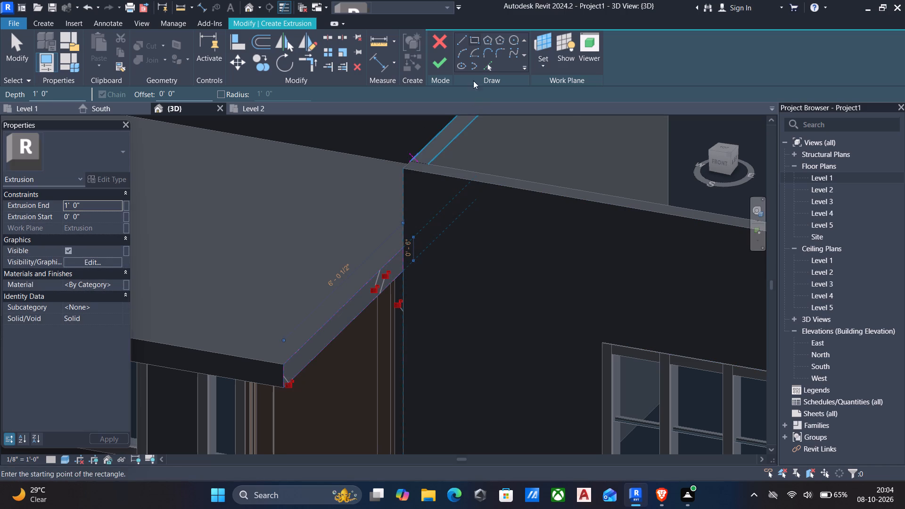
left_click(440, 60)
Stretch the east-end extrusion farther east along the facade, to a depth of about 1' 11 3/16".
scroll(428, 184, "down", 6)
scroll(443, 247, "up", 1)
scroll(445, 257, "down", 3)
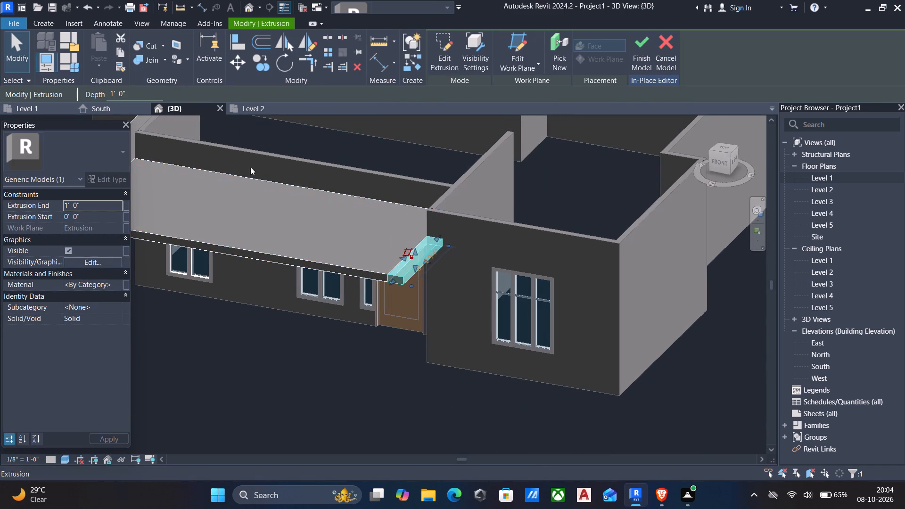
left_click_drag(426, 261, 429, 262)
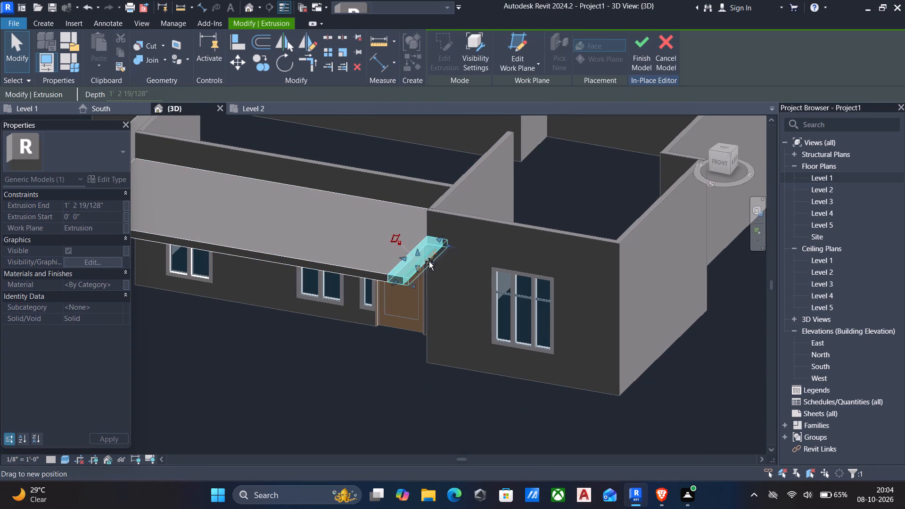
left_click_drag(429, 262, 437, 263)
key("Escape")
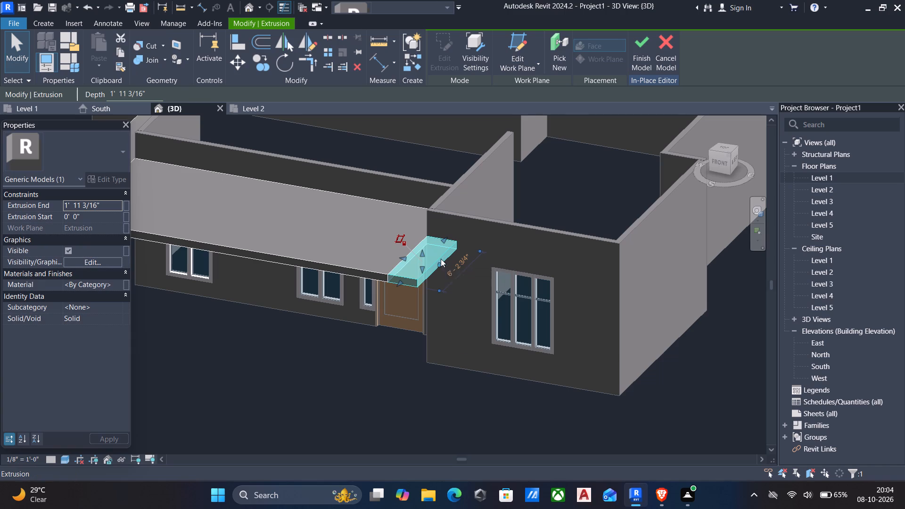
Examine the canopy and its west and east extensions against the south facade from the front, above and below.
scroll(442, 266, "down", 5)
middle_click_drag(438, 271, 475, 233, "shift")
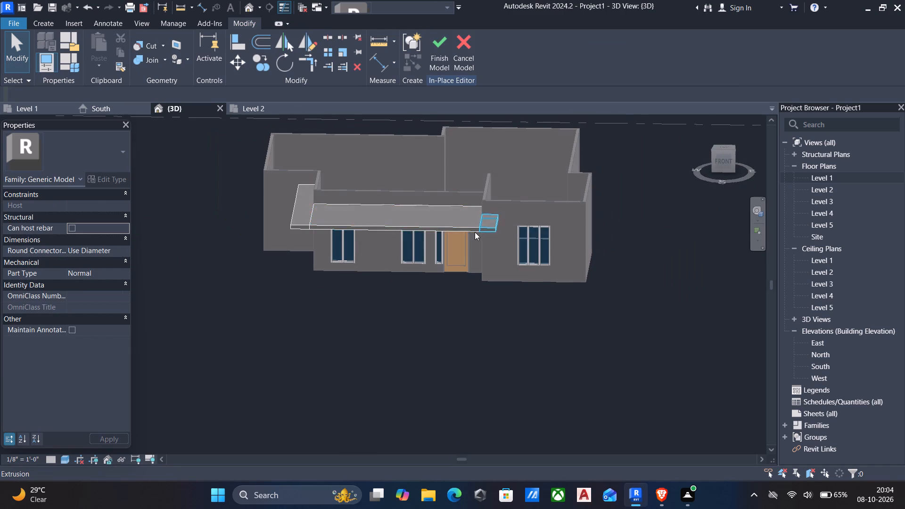
scroll(475, 232, "up", 5)
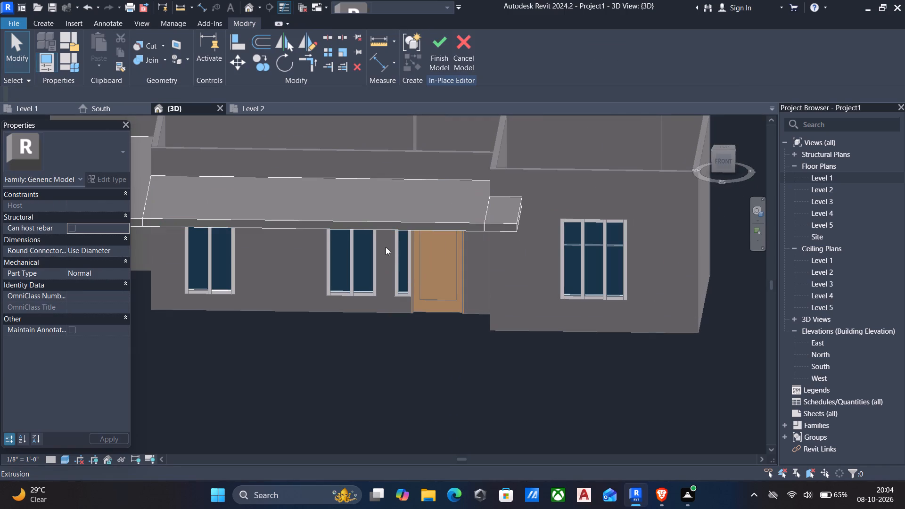
scroll(396, 260, "down", 5)
middle_click_drag(396, 262, 402, 222, "shift")
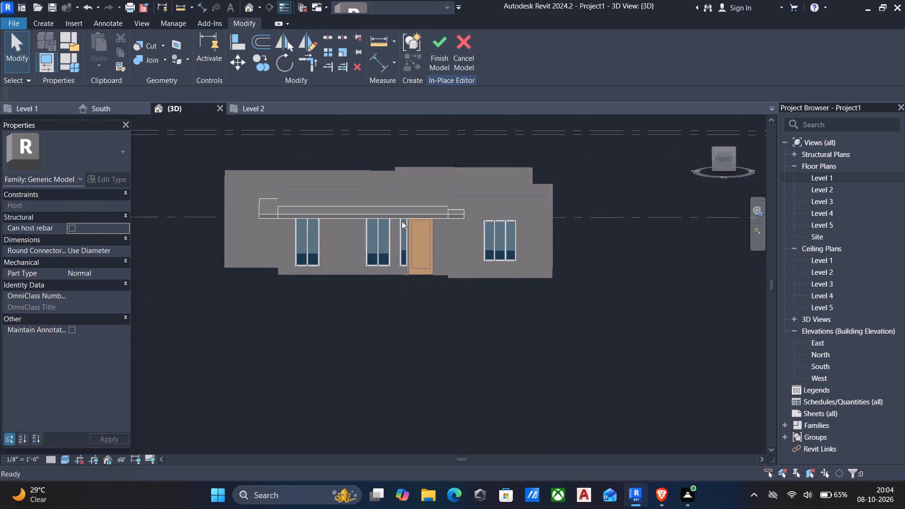
scroll(402, 221, "up", 3)
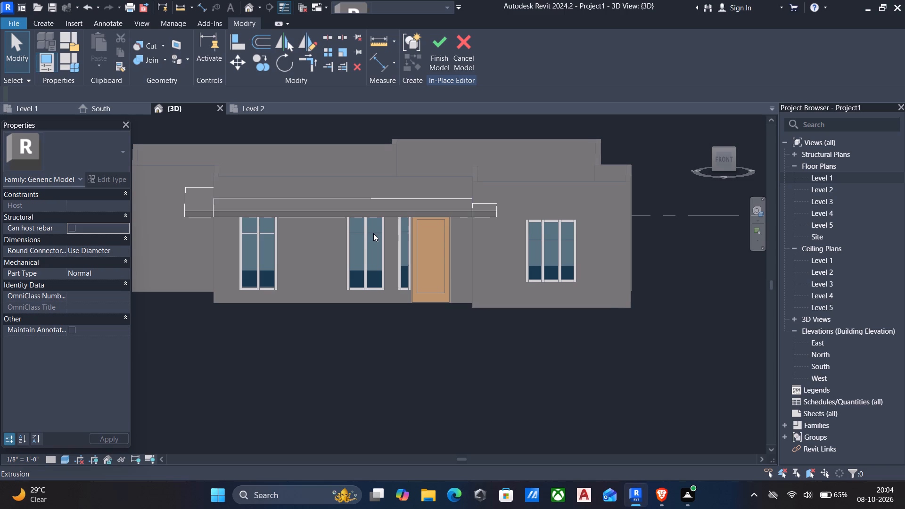
scroll(288, 256, "down", 5)
middle_click_drag(287, 260, 338, 275)
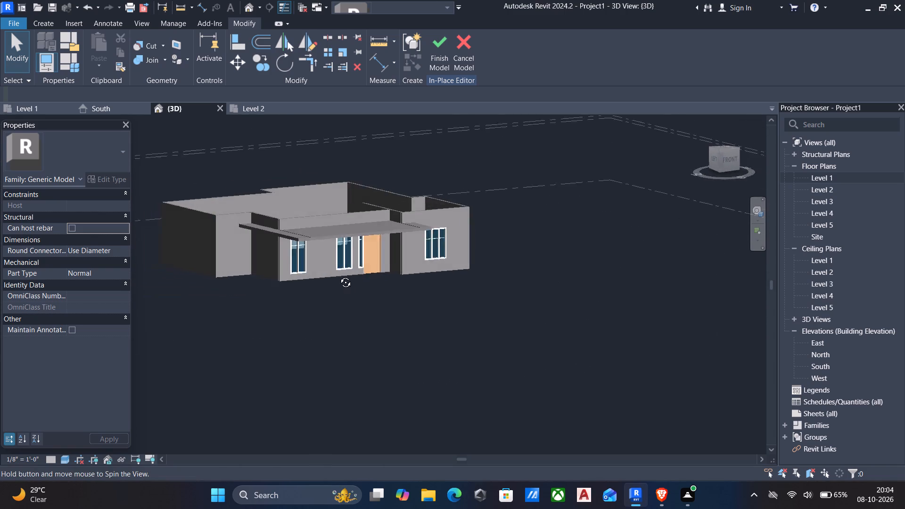
middle_click_drag(338, 275, 311, 220)
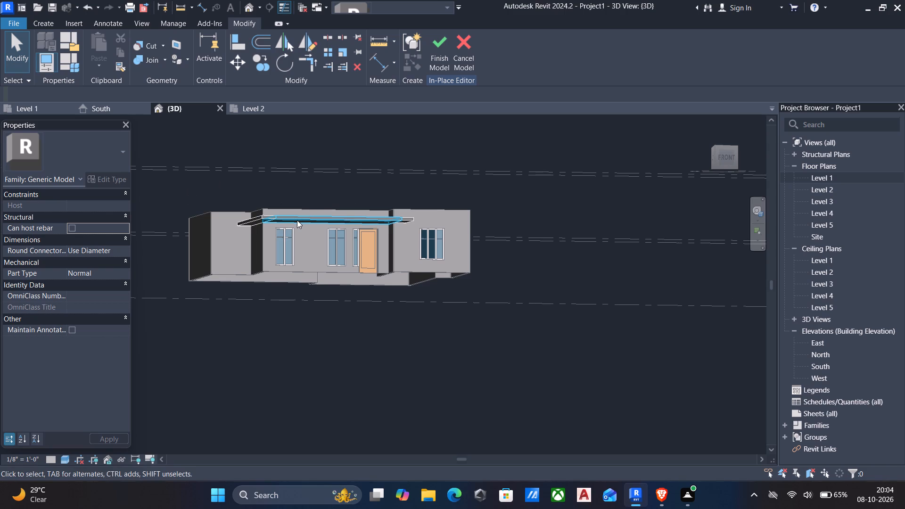
Start another in-place extrusion and set its work plane by picking the face of the south wall beneath the canopy.
left_click(297, 220)
left_click(49, 18)
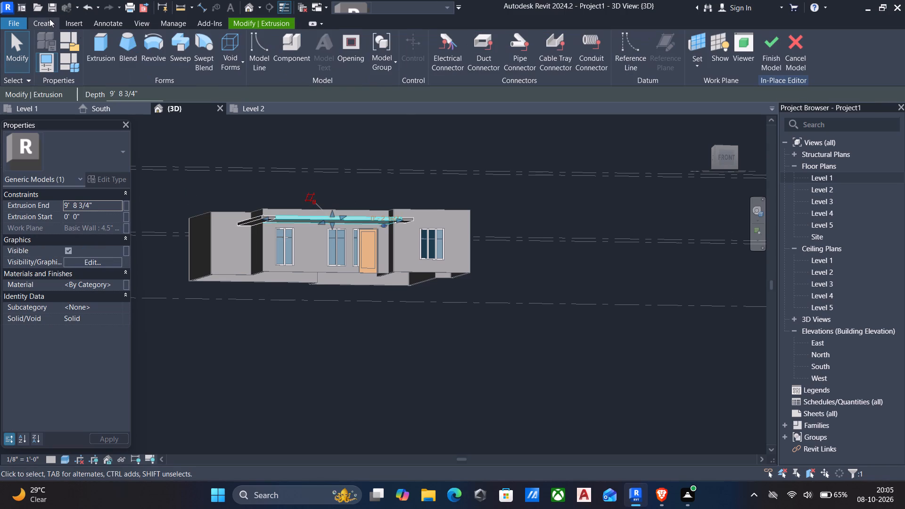
left_click(103, 46)
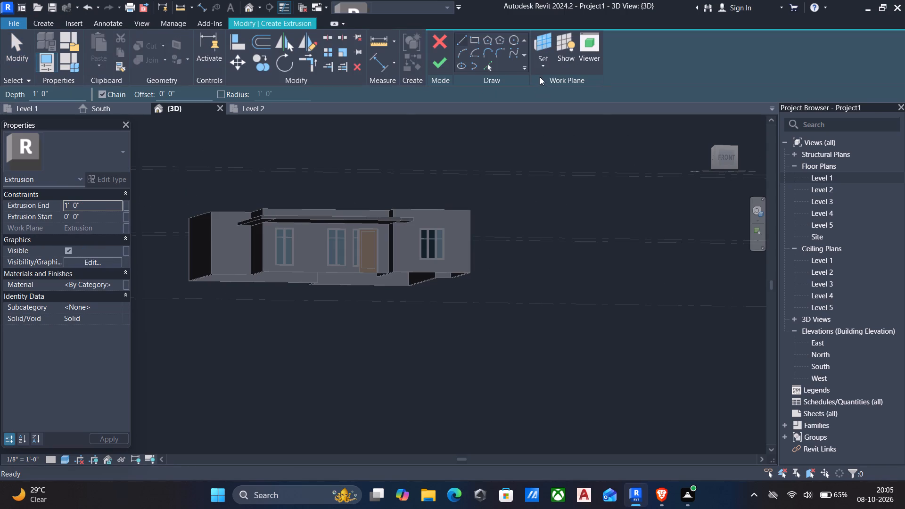
left_click(540, 73)
left_click(569, 111)
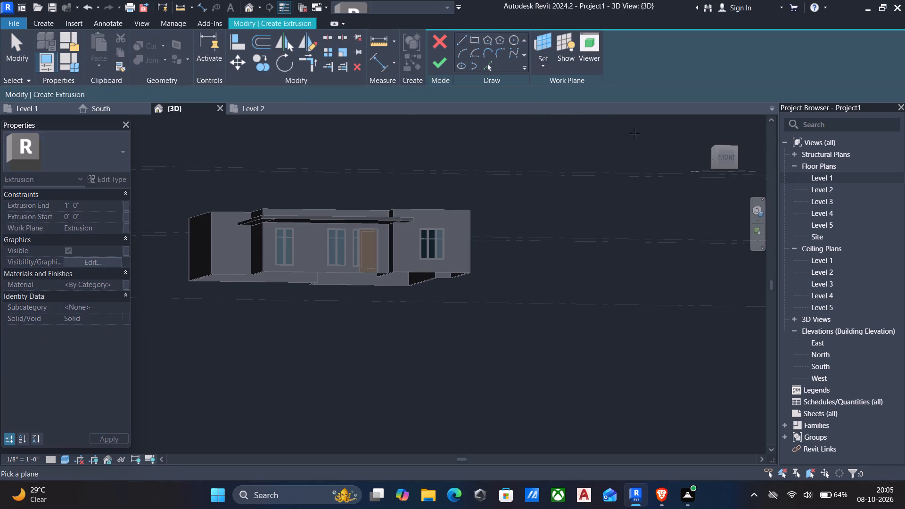
left_click(304, 270)
Sketch a horizontal line about 1' 11" along the south wall's base, from the door's east edge to the wall corner.
left_click(726, 158)
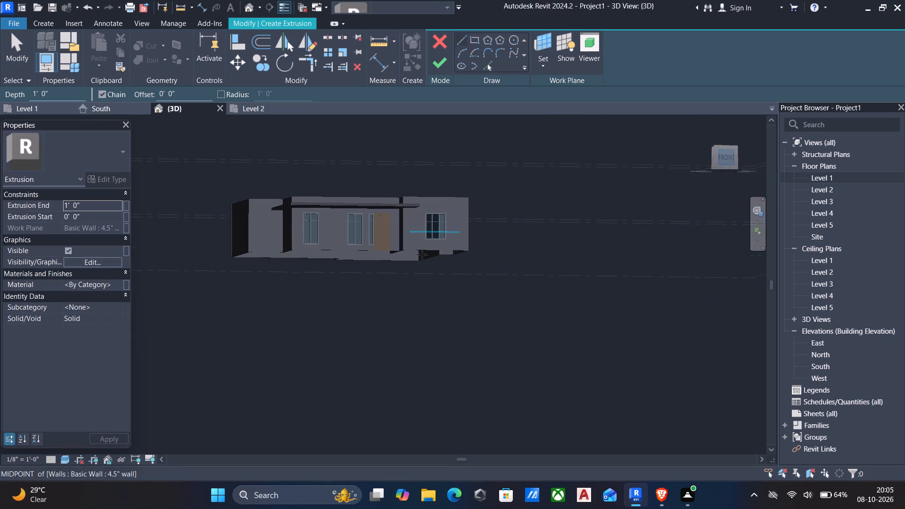
scroll(350, 262, "up", 6)
scroll(404, 403, "up", 6)
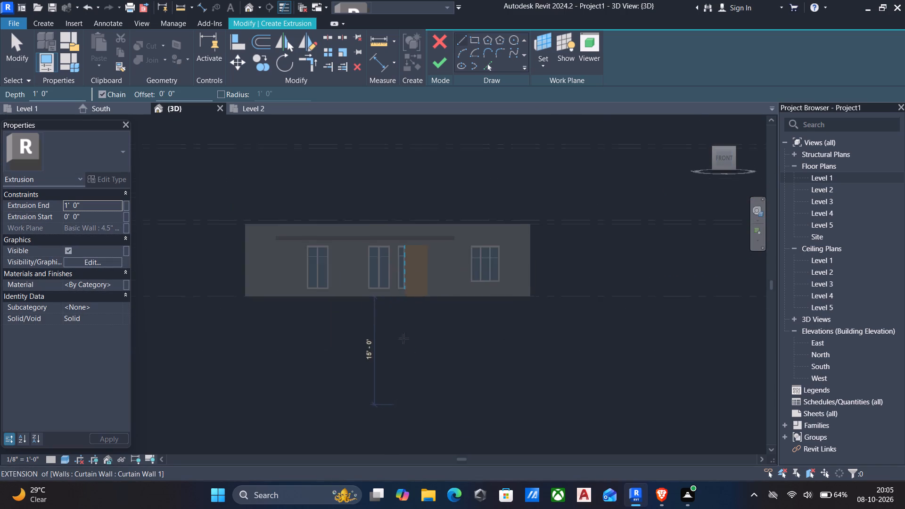
scroll(406, 302, "up", 11)
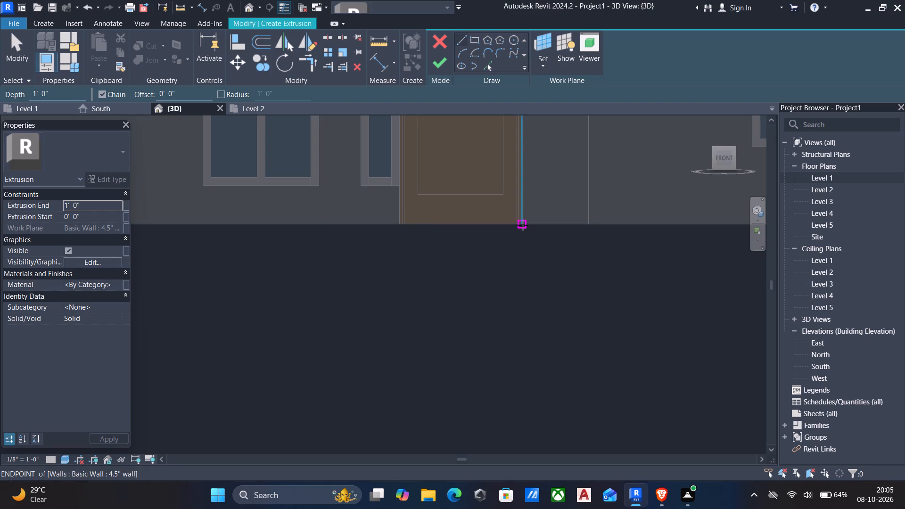
left_click(522, 224)
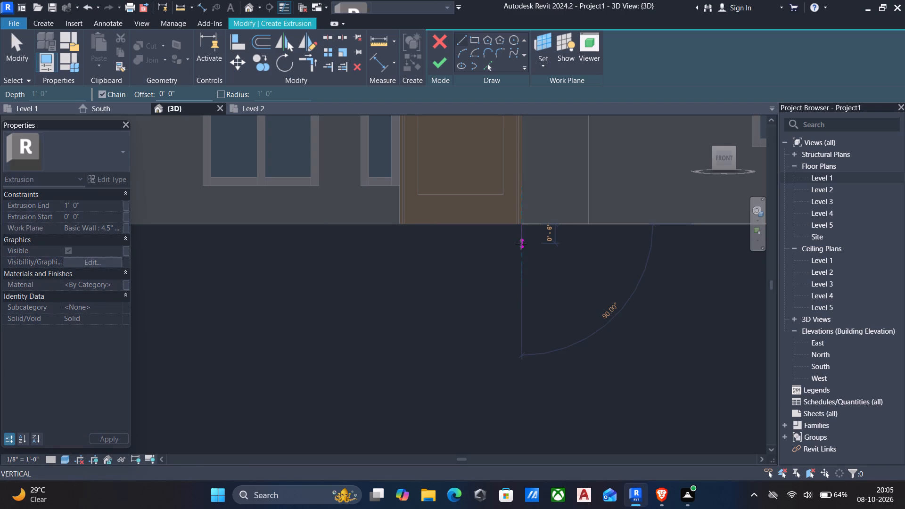
scroll(579, 219, "down", 6)
middle_click_drag(575, 229, 421, 247)
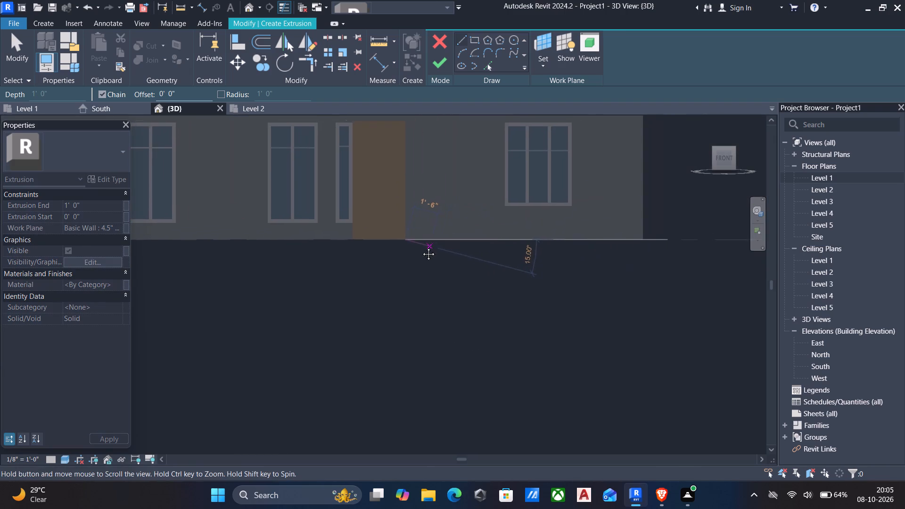
middle_click_drag(421, 247, 419, 247)
scroll(418, 251, "down", 4)
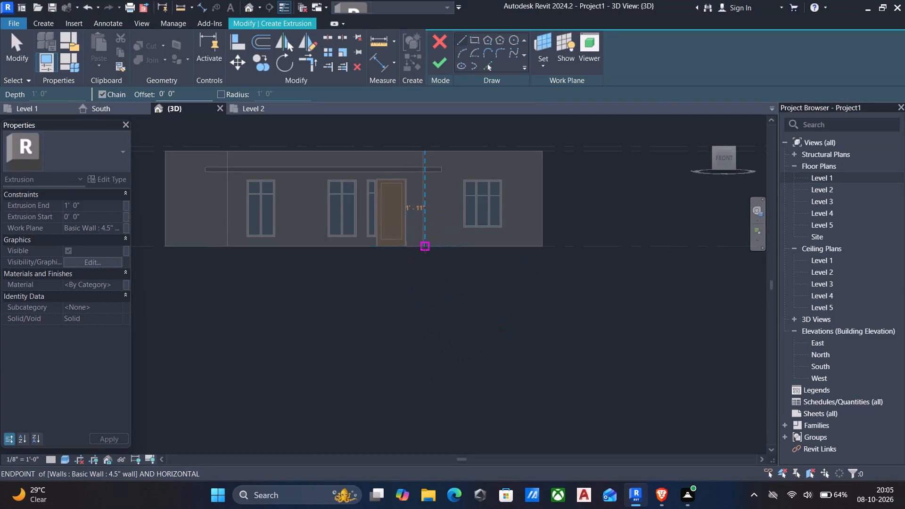
left_click(425, 247)
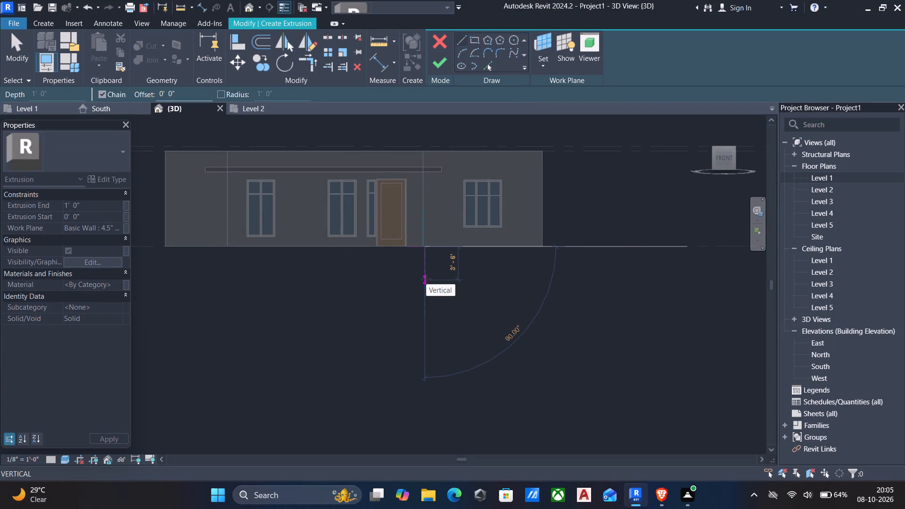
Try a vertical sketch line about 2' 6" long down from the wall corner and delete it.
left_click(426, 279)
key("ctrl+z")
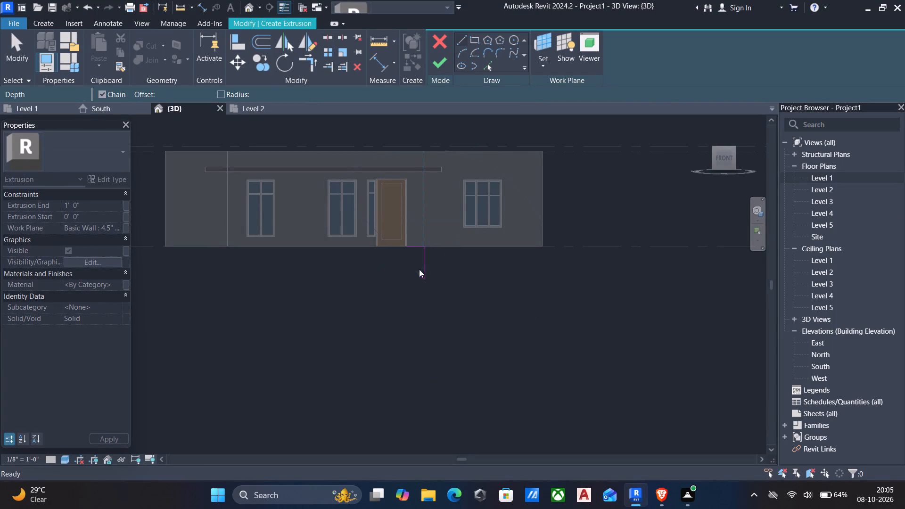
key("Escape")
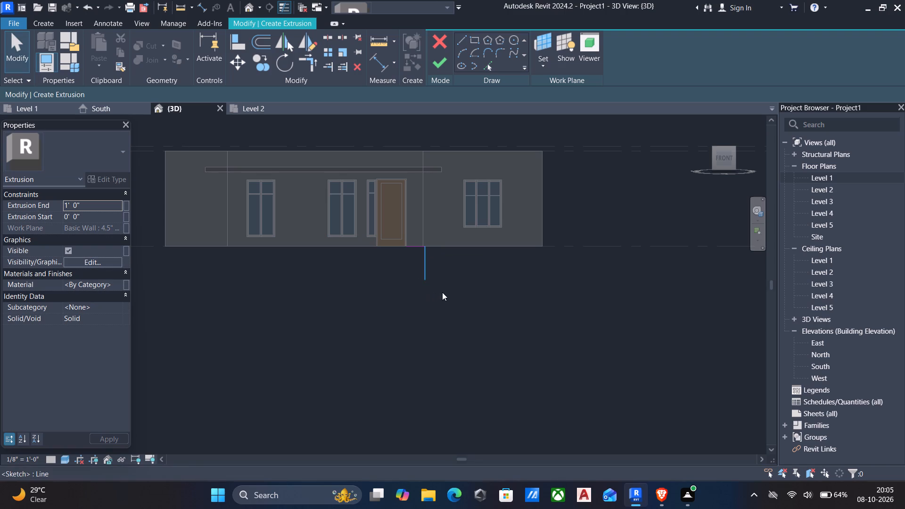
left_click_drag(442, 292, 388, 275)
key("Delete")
Sketch a 2' vertical line straight down from the wall corner east of the door.
left_click(461, 42)
scroll(428, 235, "up", 1)
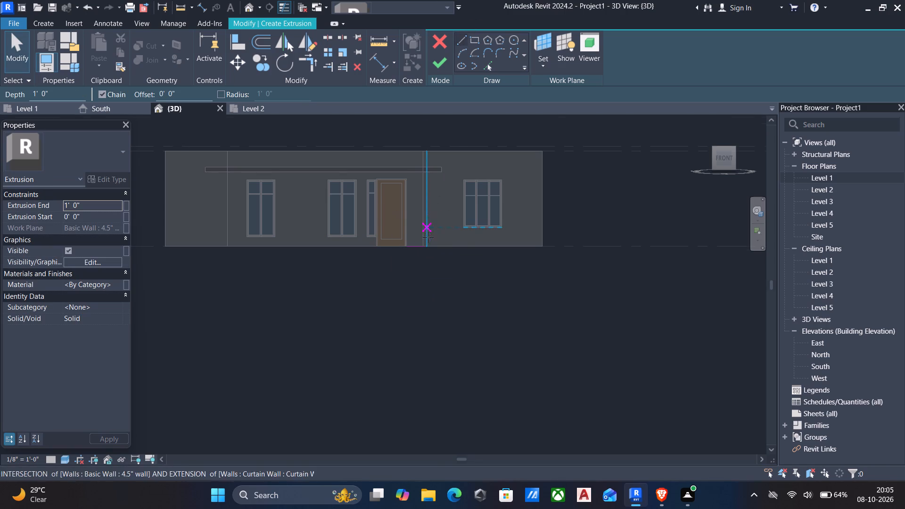
scroll(428, 237, "up", 13)
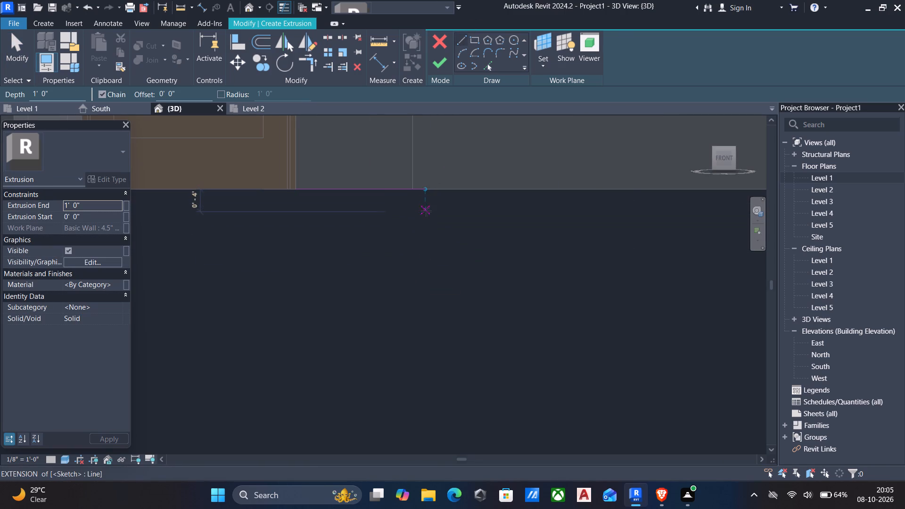
left_click(417, 192)
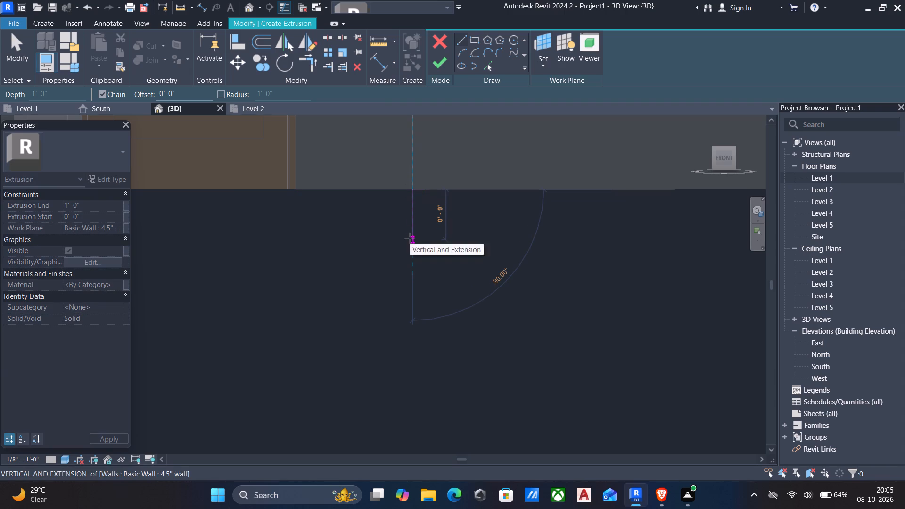
type("2'")
key("Return")
Continue the platform outline about 20' 6" west, up 2' to the wall base, and back east to the door's edge.
scroll(407, 254, "down", 4)
middle_click_drag(405, 259, 480, 225)
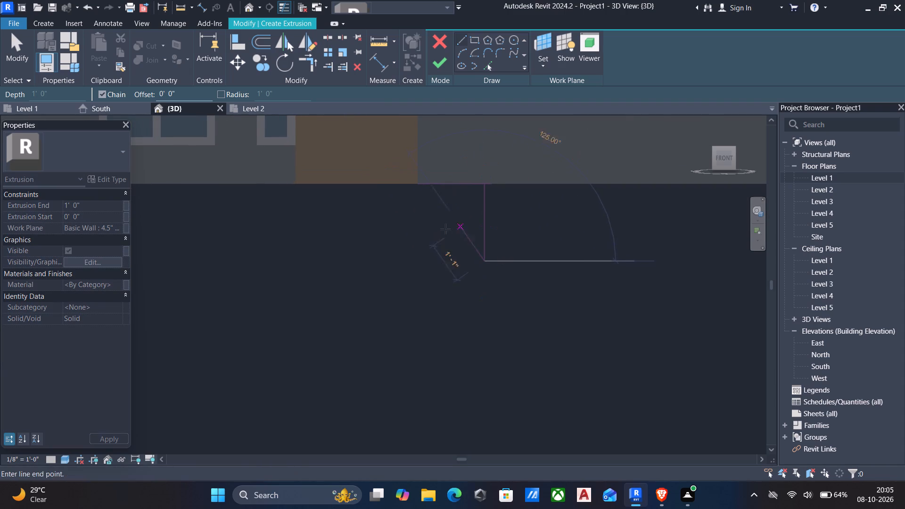
scroll(428, 241, "down", 2)
middle_click_drag(421, 254, 527, 230)
scroll(416, 238, "down", 2)
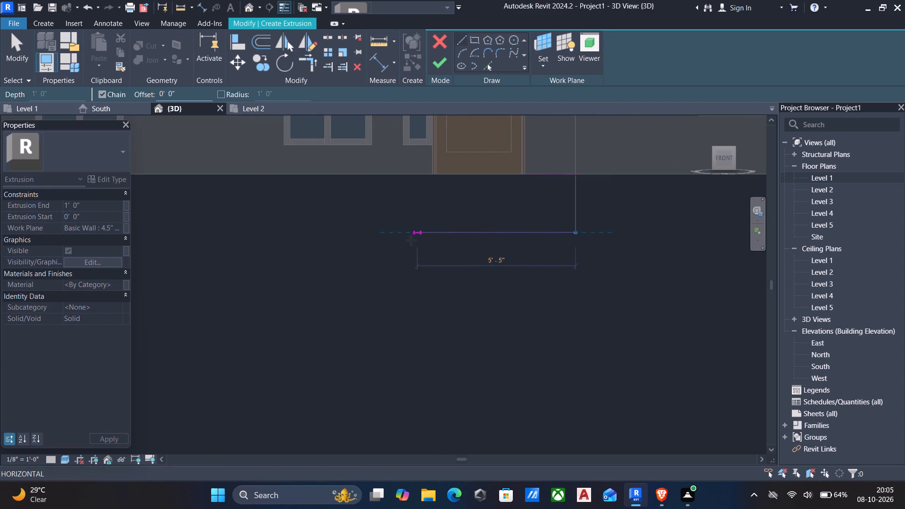
middle_click_drag(411, 240, 522, 223)
scroll(514, 230, "down", 3)
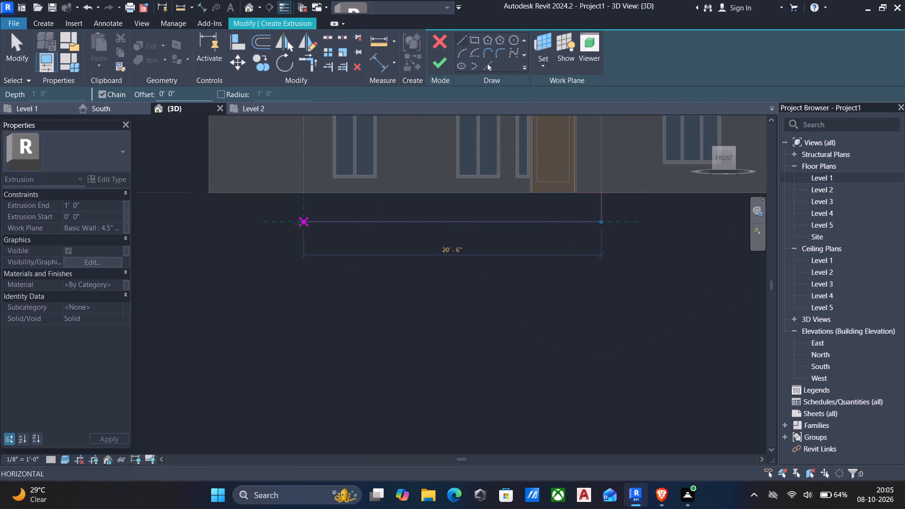
left_click(302, 220)
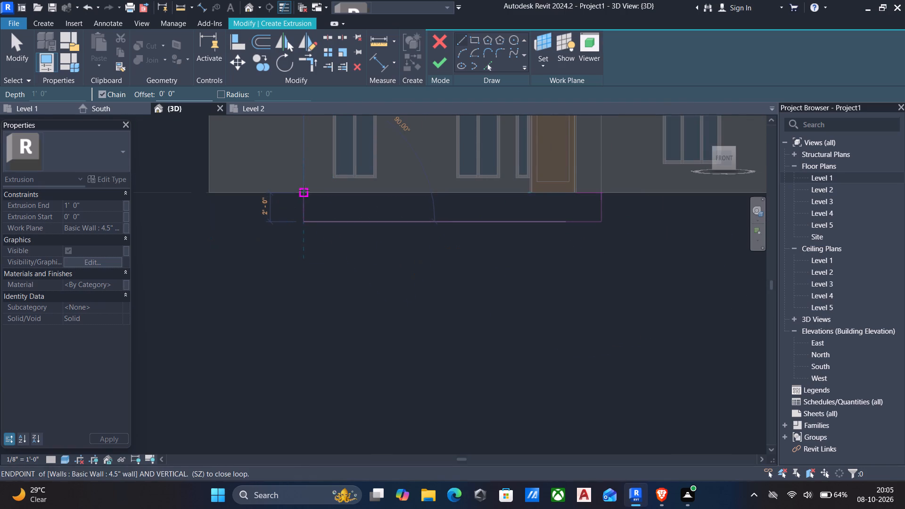
left_click(304, 190)
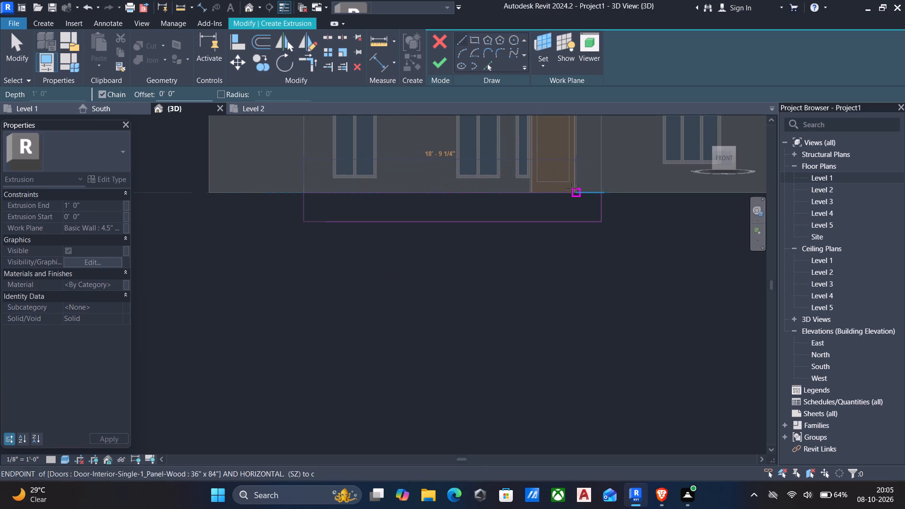
left_click(571, 188)
key("Escape")
key("Escape")
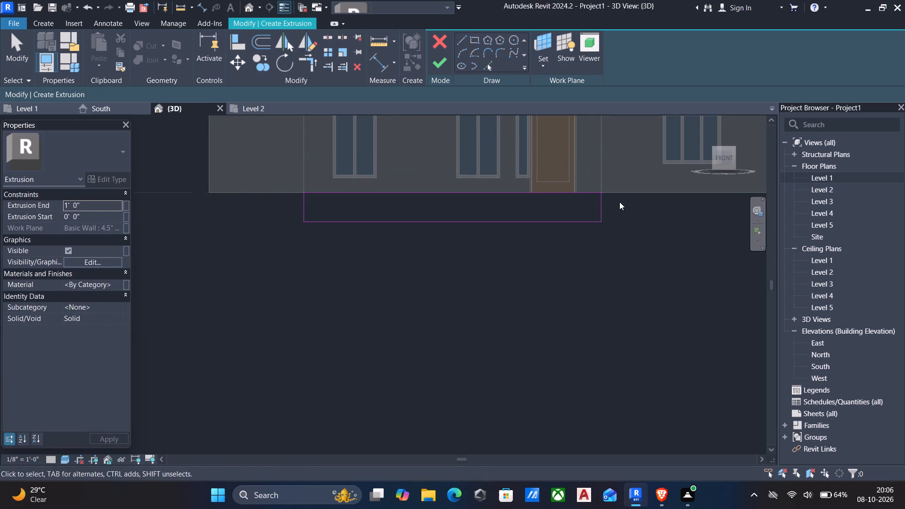
Trim the short top line and the east vertical line into a corner and finish the extrusion at 1' 0" depth.
key("t")
key("r")
scroll(616, 193, "up", 5)
left_click(565, 188)
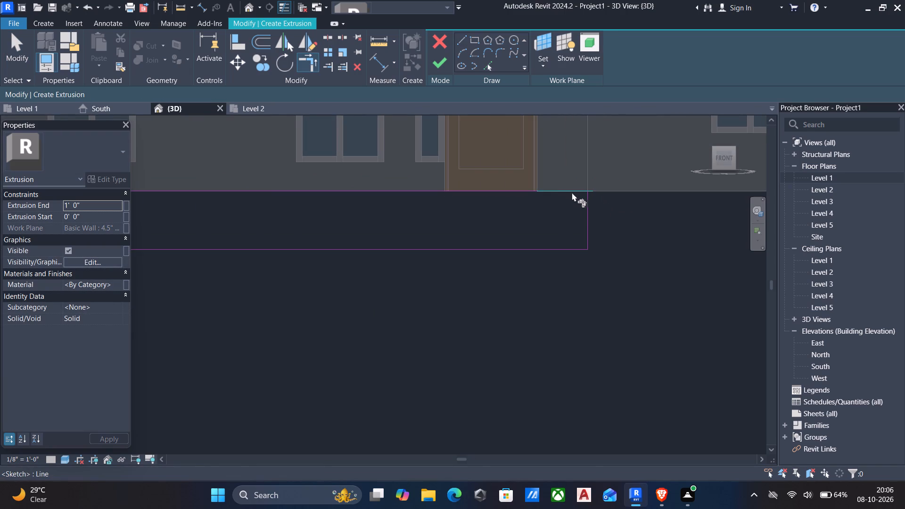
left_click(584, 200)
left_click(444, 64)
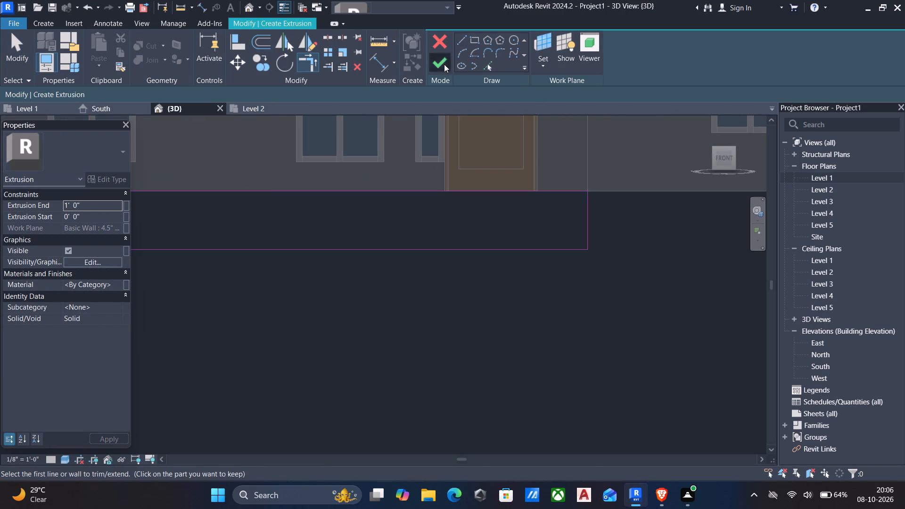
Stretch the entrance platform's front face outward from the south wall to a depth of about 7' 3 7/32".
scroll(465, 145, "down", 6)
middle_click_drag(464, 161, 500, 249, "shift")
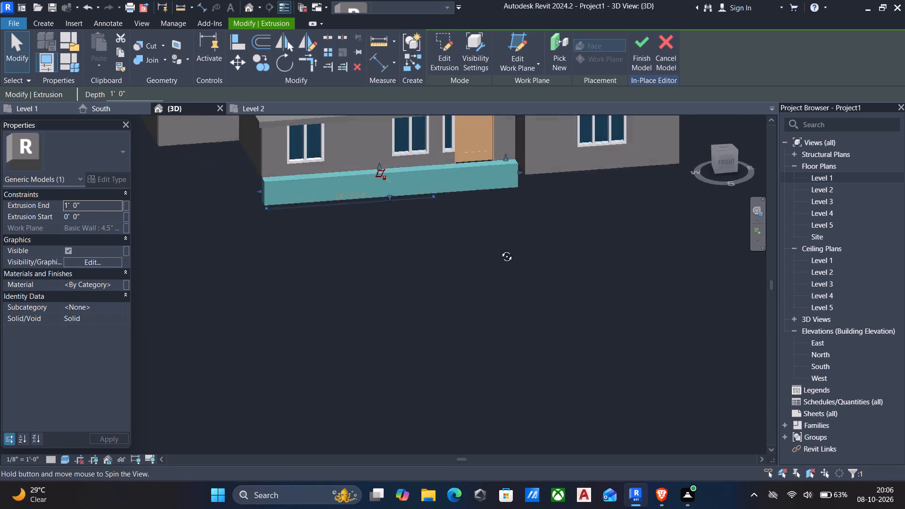
middle_click_drag(500, 249, 608, 171, "shift")
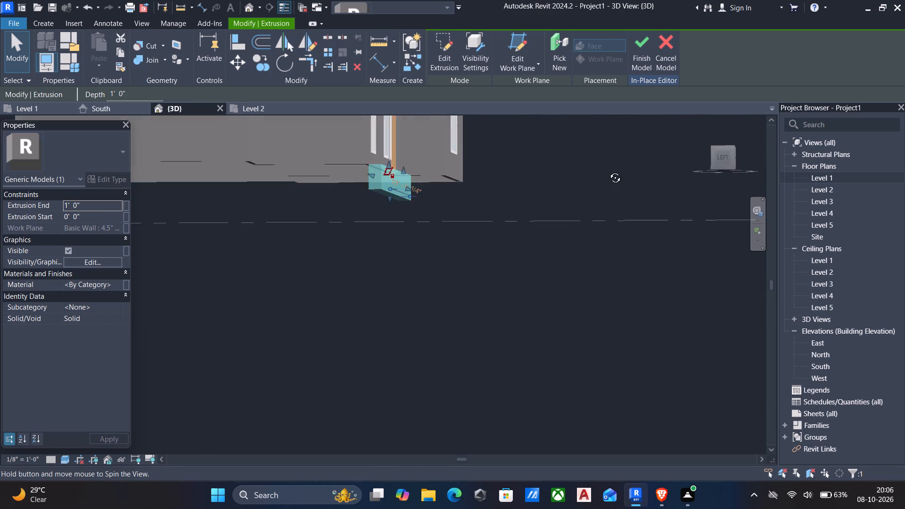
middle_click_drag(608, 171, 561, 263, "shift")
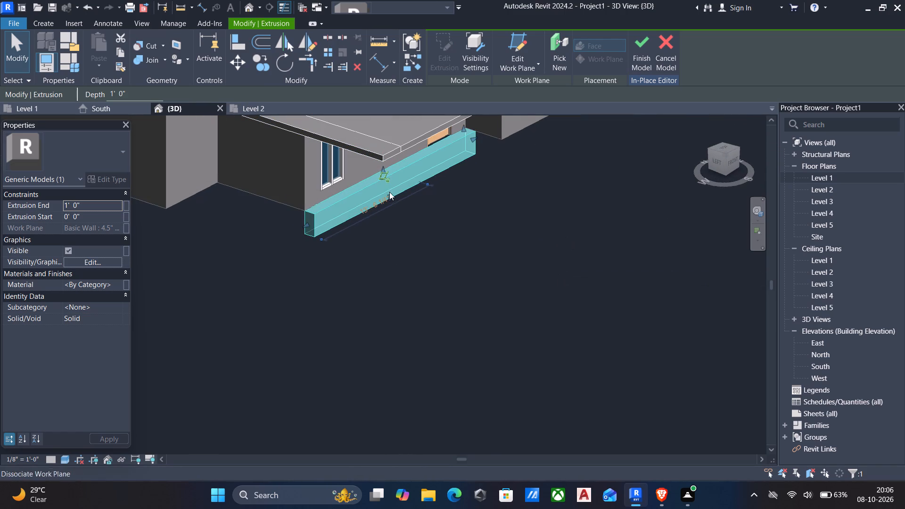
key("Escape")
left_click(366, 184)
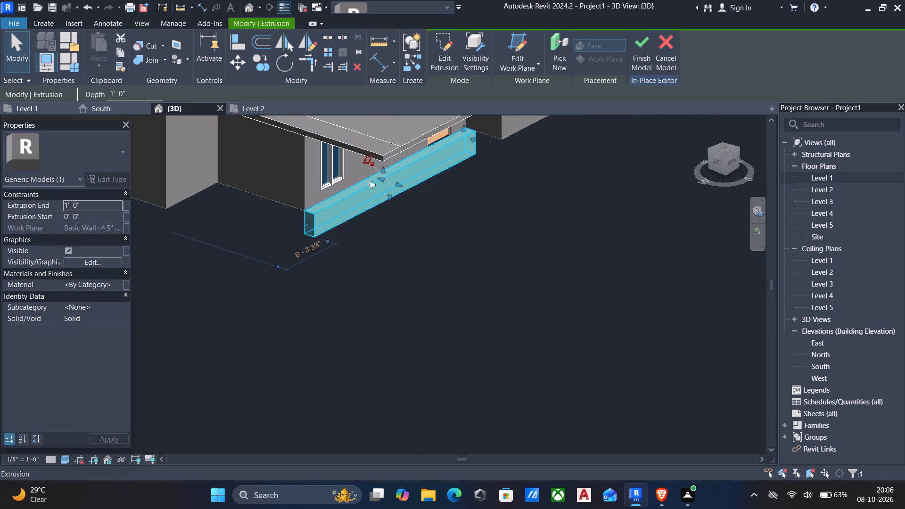
left_click_drag(397, 182, 476, 203)
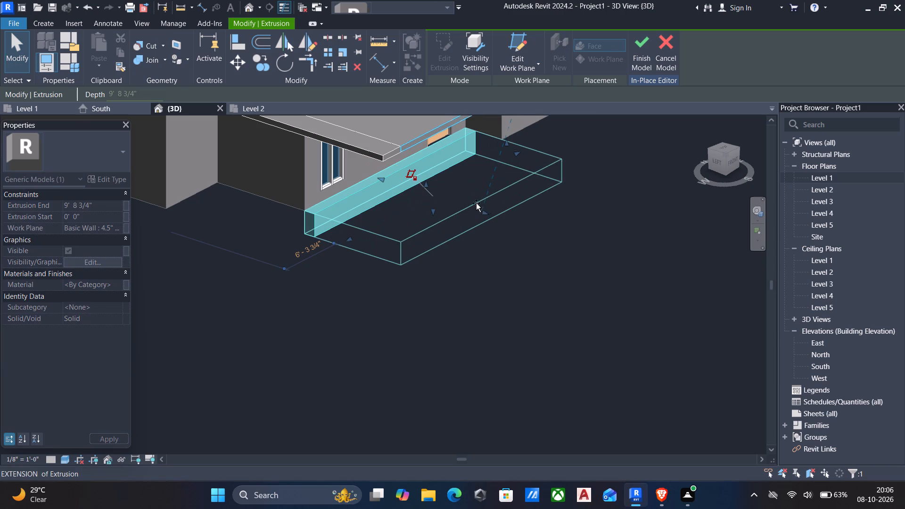
left_click_drag(476, 203, 462, 187)
Examine the entrance platform against the canopy and south facade from both sides, above and below.
scroll(484, 192, "down", 5)
middle_click_drag(485, 197, 276, 200, "shift")
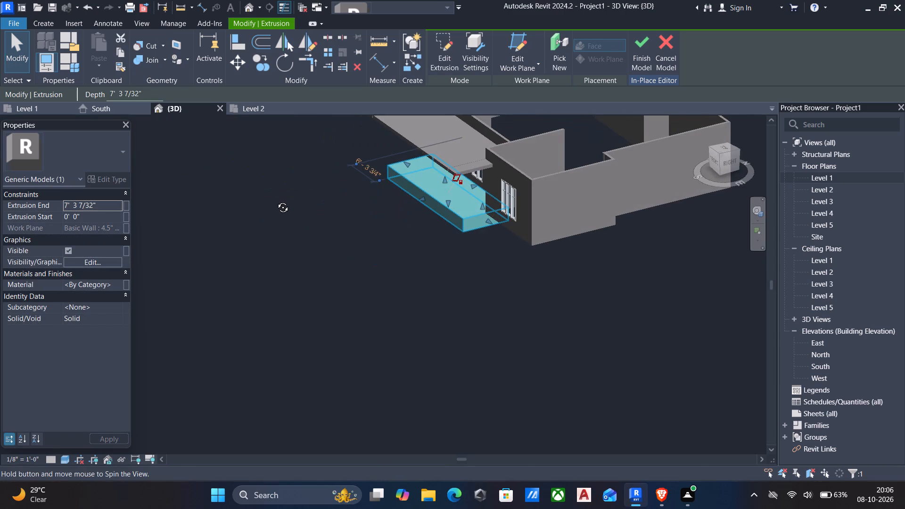
middle_click_drag(276, 200, 278, 192, "shift")
scroll(282, 188, "up", 5)
key("Escape")
scroll(333, 189, "down", 5)
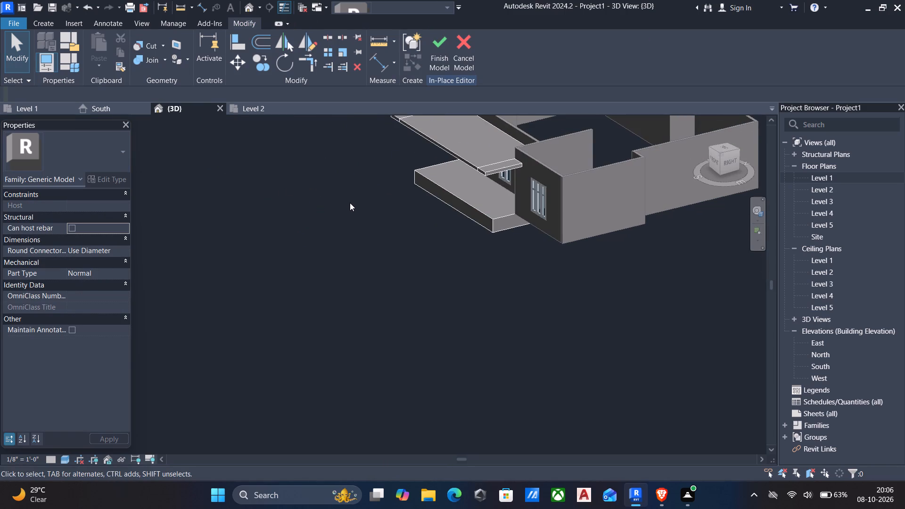
middle_click_drag(347, 203, 409, 194, "shift")
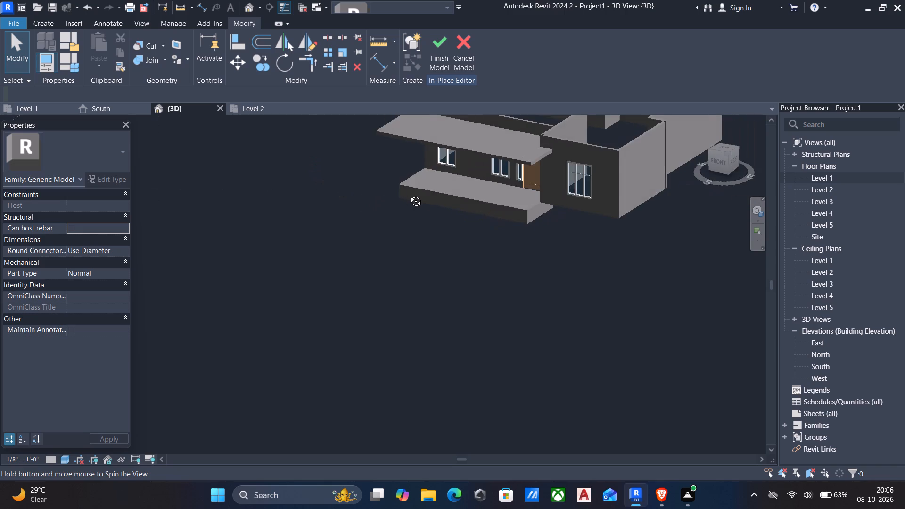
middle_click_drag(409, 194, 420, 194, "shift")
scroll(625, 213, "down", 3)
middle_click_drag(608, 235, 638, 271)
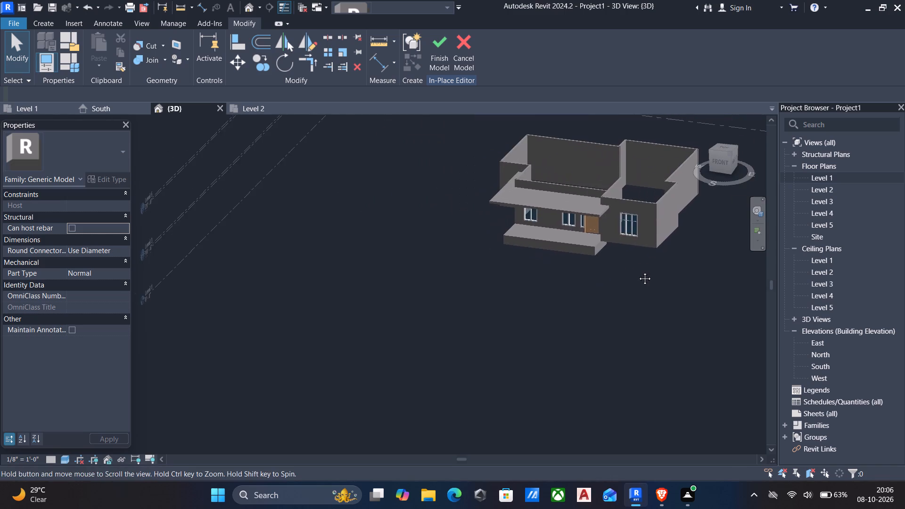
middle_click_drag(638, 271, 638, 271)
middle_click_drag(605, 286, 683, 254, "shift")
scroll(584, 234, "up", 5)
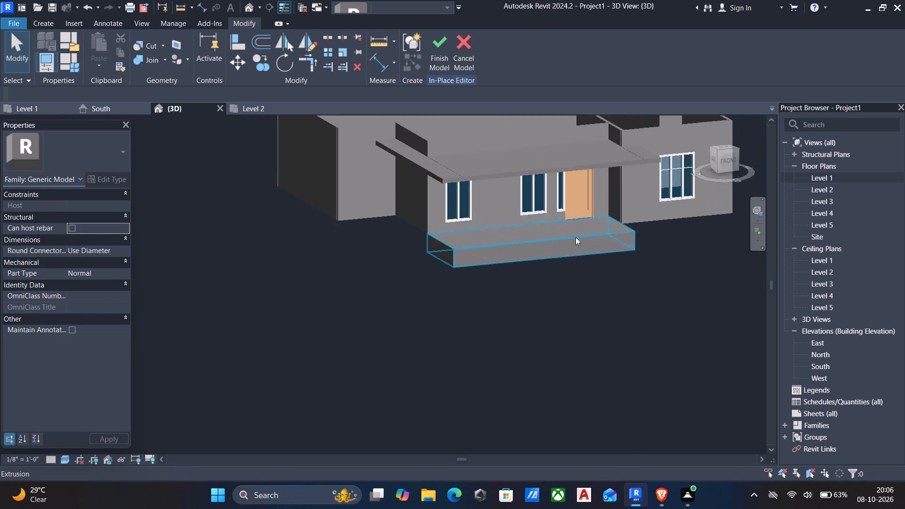
scroll(576, 237, "down", 5)
middle_click_drag(570, 246, 616, 233, "shift")
scroll(593, 228, "up", 4)
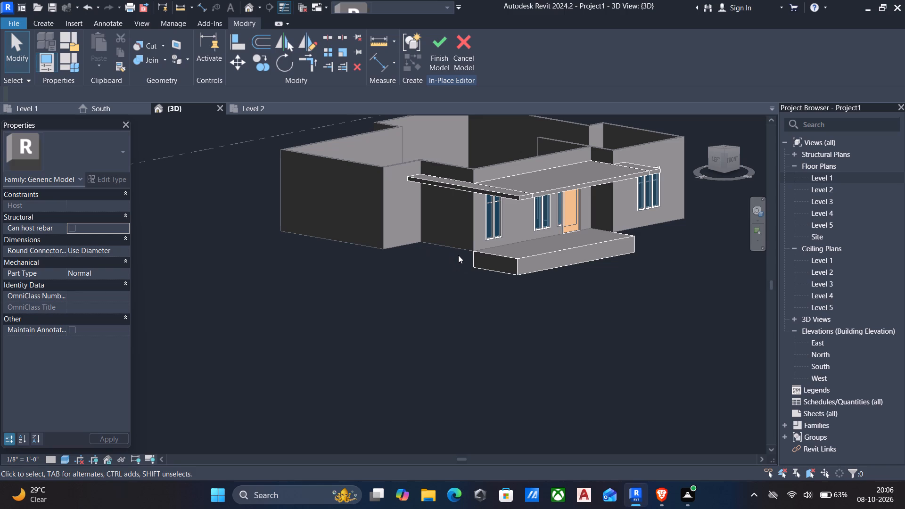
scroll(482, 271, "down", 4)
middle_click_drag(482, 274, 509, 161, "shift")
scroll(519, 212, "up", 2)
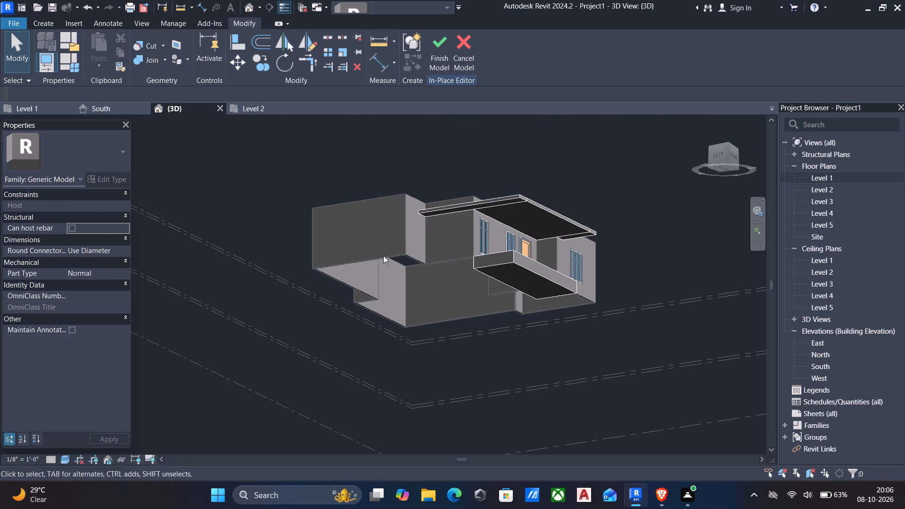
Finish the in-place model containing the canopy and entrance platform.
left_click(438, 41)
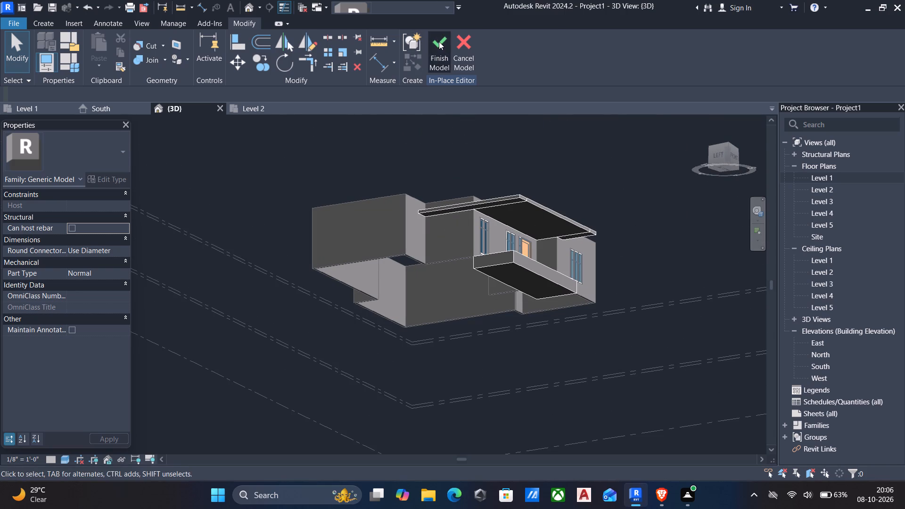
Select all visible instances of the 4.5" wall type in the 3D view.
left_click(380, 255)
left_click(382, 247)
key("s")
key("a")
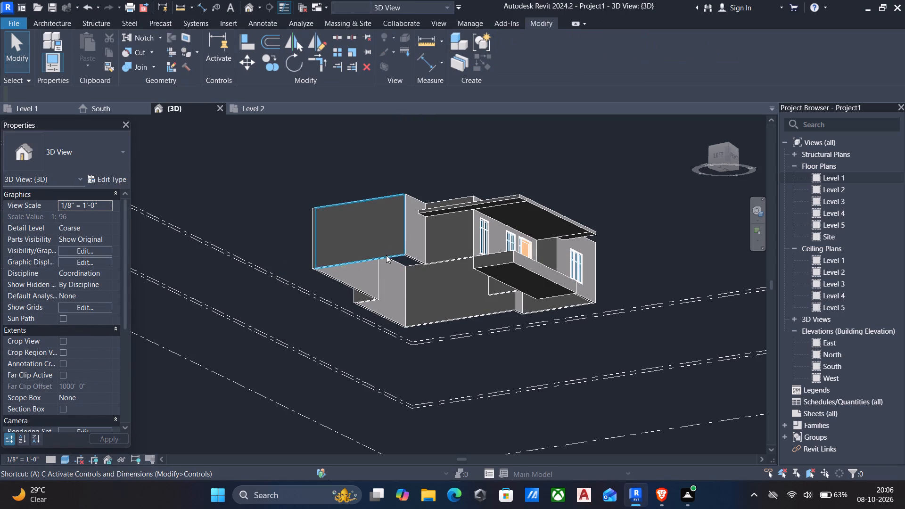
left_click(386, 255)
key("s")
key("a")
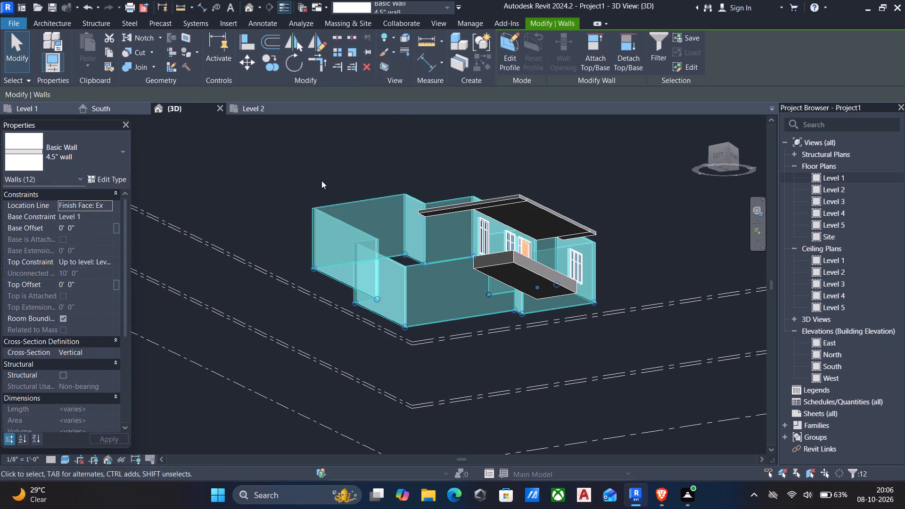
Align the bottom faces of the building's outer 4.5" walls to the underside of the entrance platform, using multiple alignment.
key("a")
key("l")
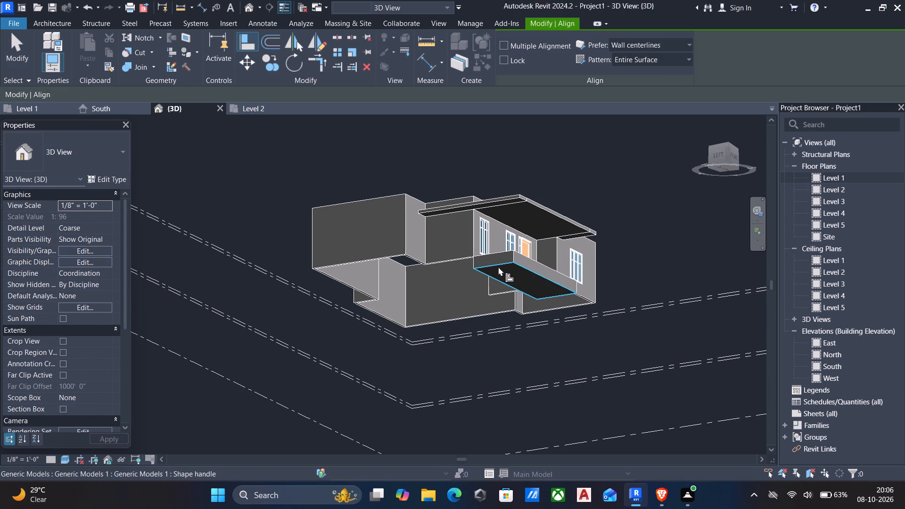
left_click(499, 271)
left_click(500, 267)
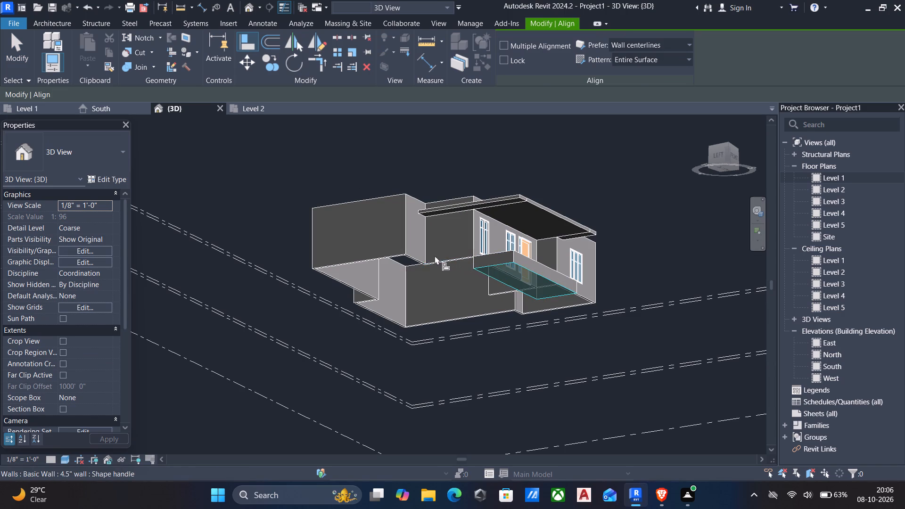
left_click(387, 254, "ctrl")
left_click_drag(363, 292, 363, 297, "ctrl")
left_click(392, 320, "ctrl")
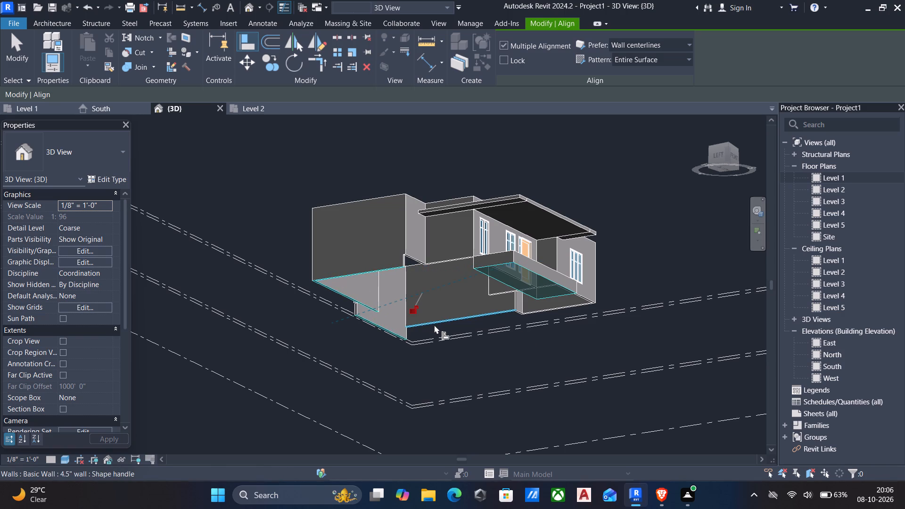
left_click(438, 324, "ctrl")
left_click(494, 295, "ctrl")
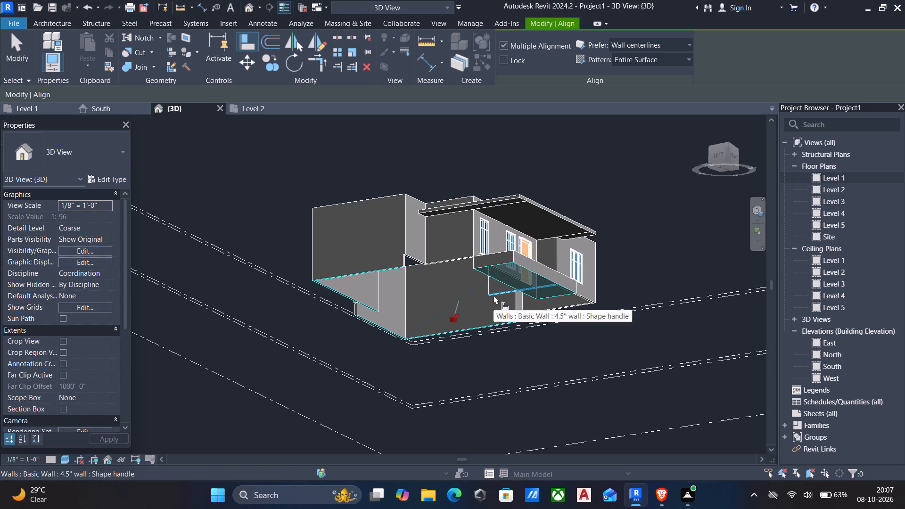
left_click(519, 314, "ctrl")
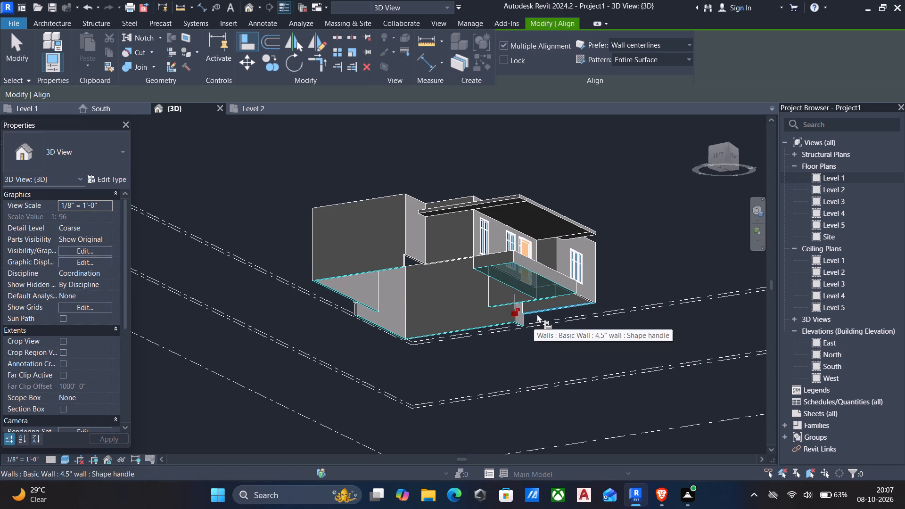
left_click(537, 314, "ctrl")
left_click(584, 300, "ctrl")
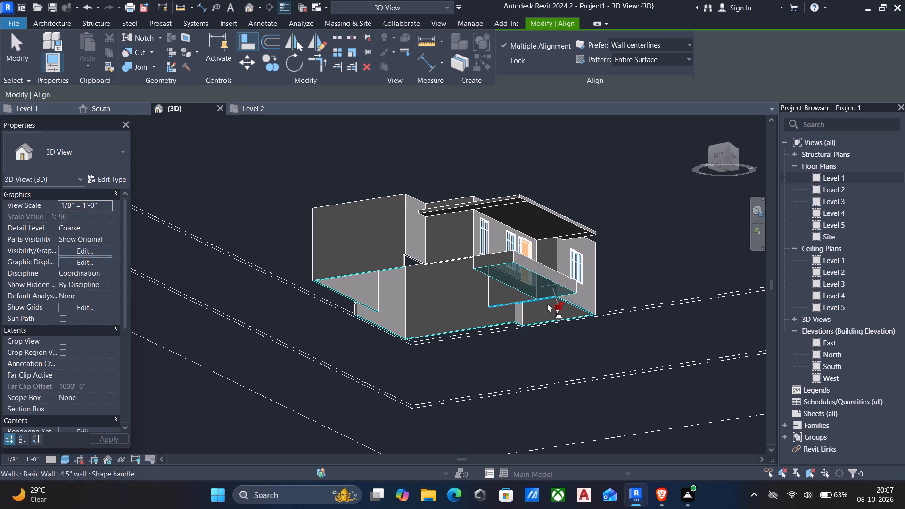
Align the bottom of the short 4' 0" return wall to the bottom edge of the adjacent lowered wall.
scroll(540, 311, "down", 4, "ctrl")
middle_click_drag(522, 348, 576, 345, "ctrl")
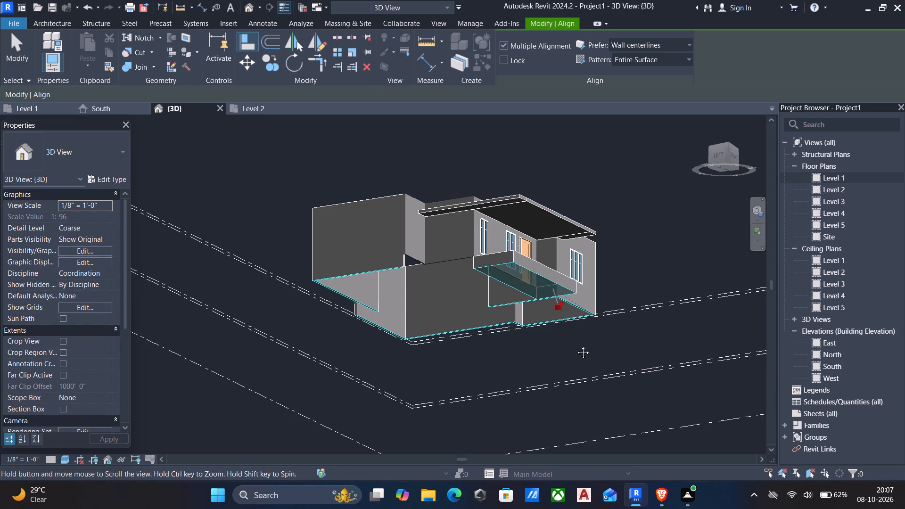
middle_click_drag(576, 345, 714, 294, "ctrl")
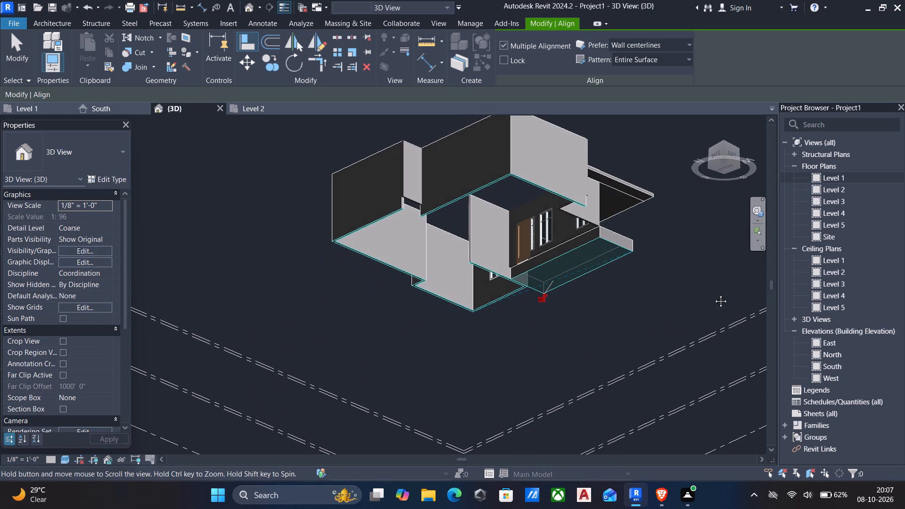
middle_click_drag(714, 294, 808, 312, "ctrl")
middle_click_drag(808, 312, 692, 328)
middle_click_drag(691, 308, 574, 339, "shift")
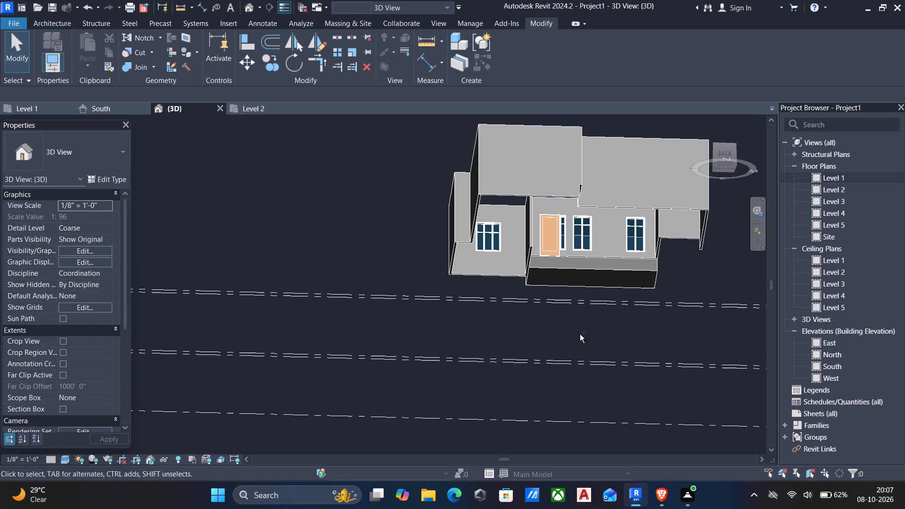
middle_click(584, 333, "shift")
scroll(583, 337, "down", 1, "shift")
middle_click_drag(583, 337, 507, 337, "shift")
scroll(485, 284, "up", 3)
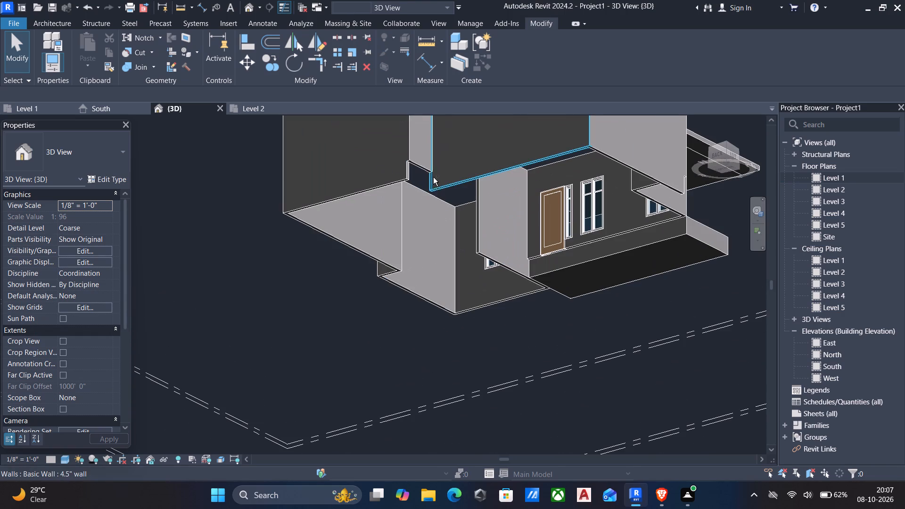
left_click(426, 172)
scroll(444, 189, "down", 3)
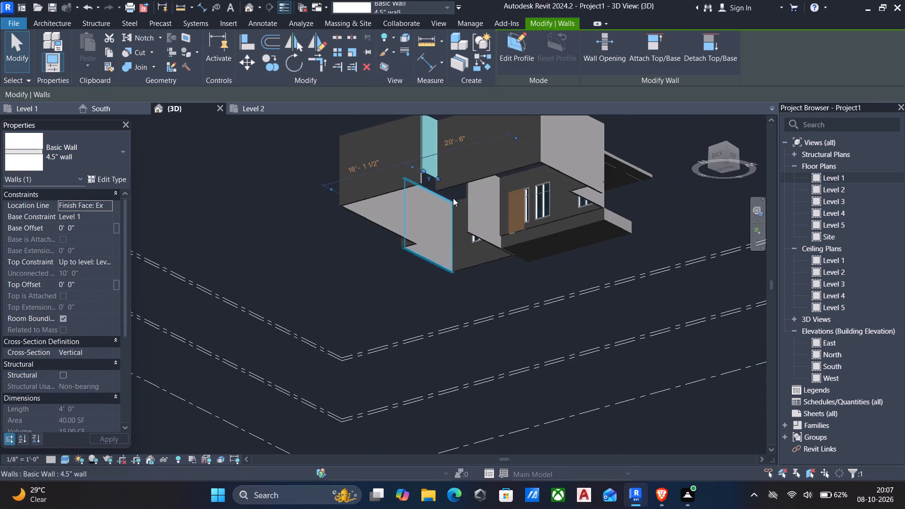
key("Escape")
key("a")
key("l")
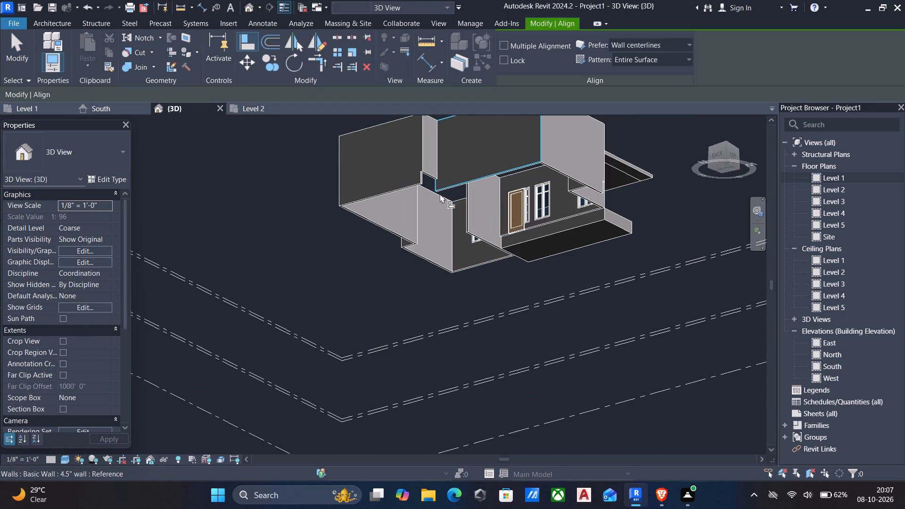
scroll(406, 187, "up", 4)
left_click(410, 187)
left_click(444, 164)
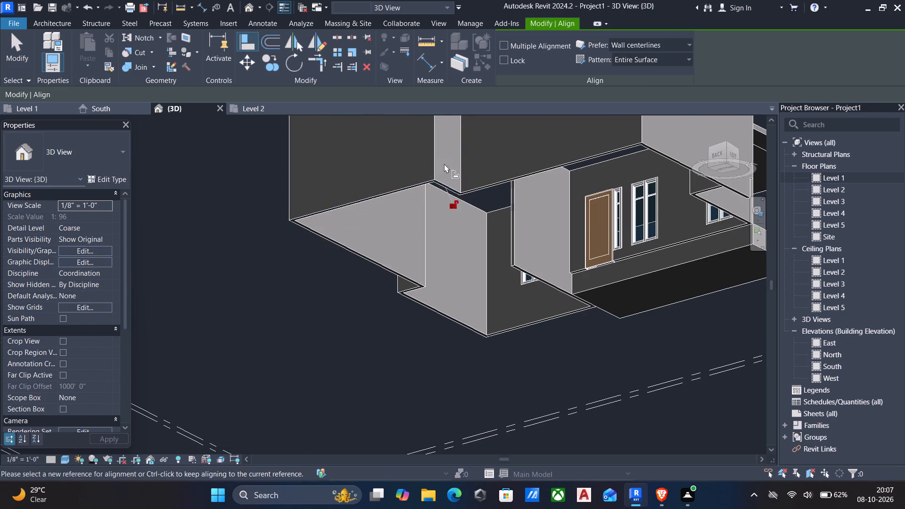
Align the bottoms of the remaining unaligned walls at the platform's west end to the entrance platform's underside.
scroll(457, 185, "down", 5)
middle_click_drag(463, 204, 296, 293, "shift")
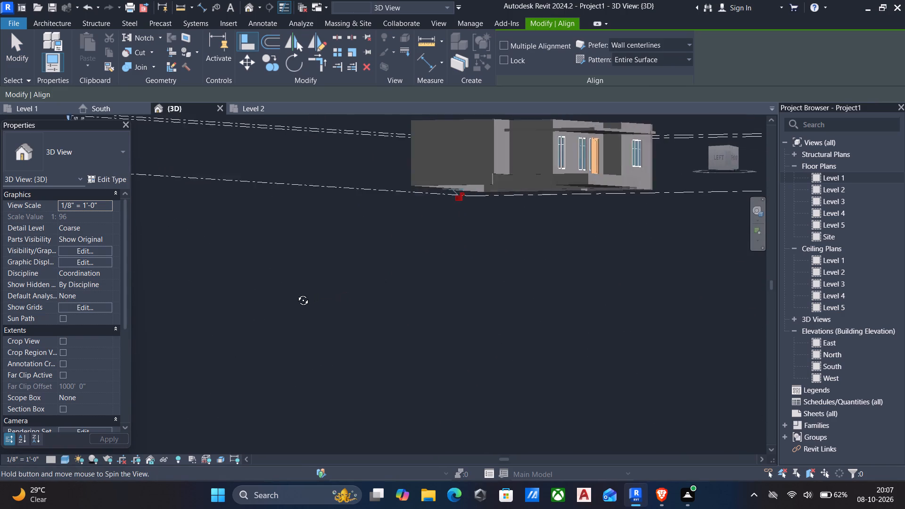
middle_click_drag(296, 293, 259, 318, "shift")
middle_click_drag(270, 308, 460, 211, "shift")
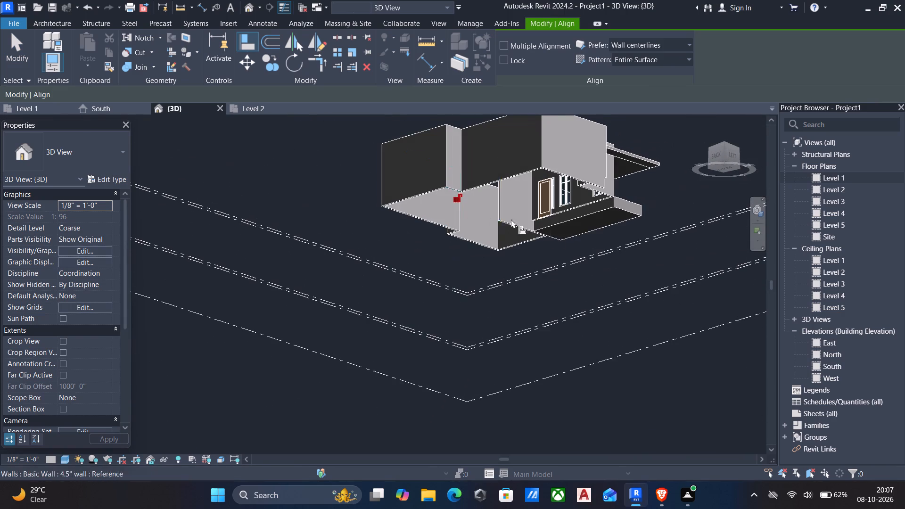
scroll(608, 243, "up", 6, "shift")
scroll(601, 191, "up", 5, "shift")
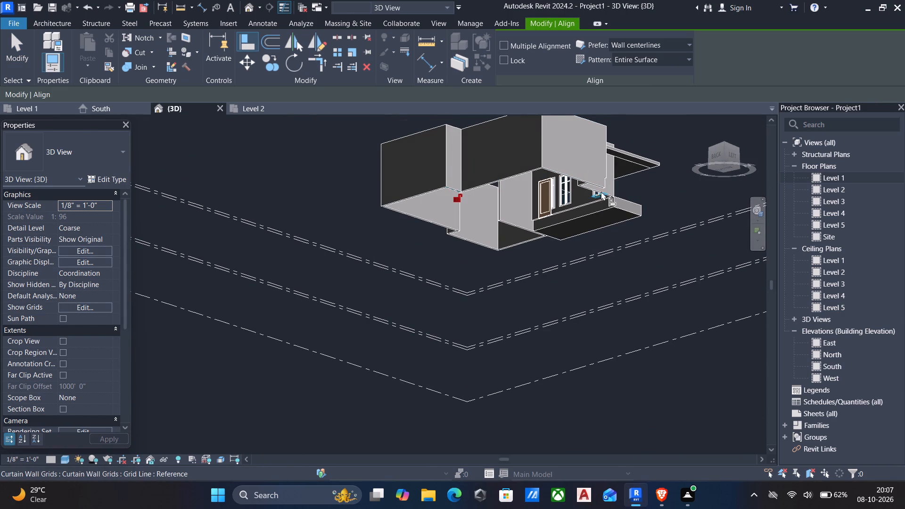
scroll(601, 191, "up", 8)
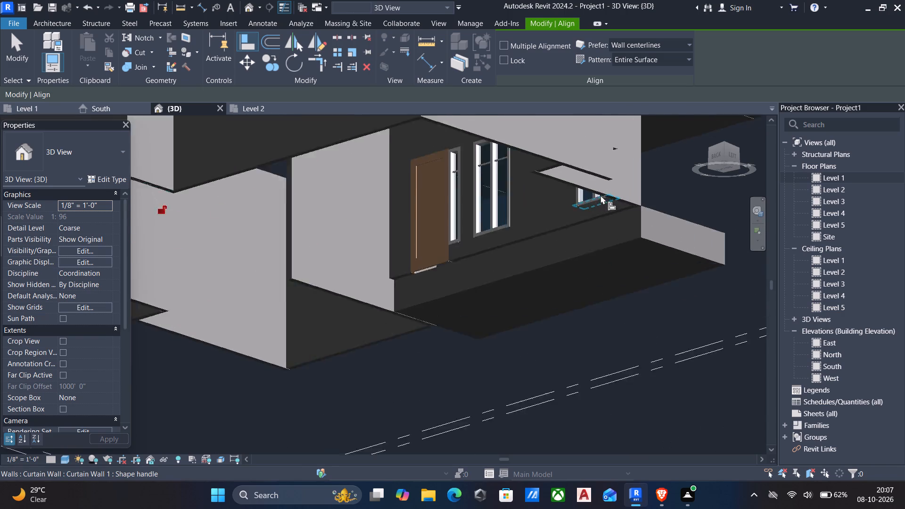
scroll(601, 195, "up", 2)
scroll(602, 203, "down", 1)
middle_click_drag(595, 233, 678, 252, "shift")
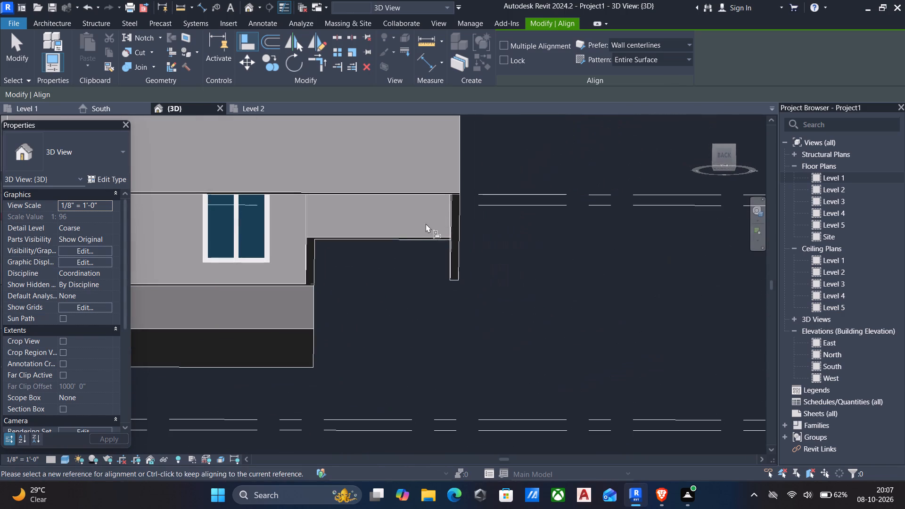
left_click(395, 238, "ctrl")
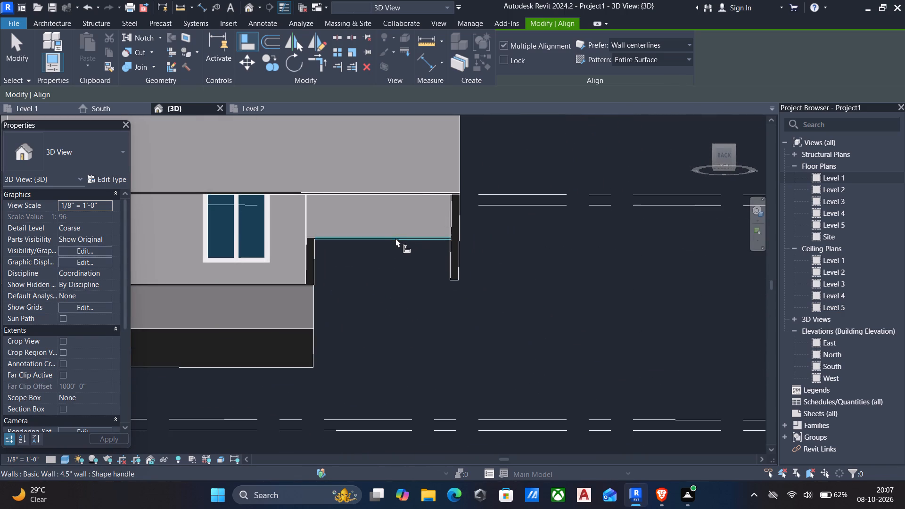
key("Escape")
type("al")
left_click(273, 329)
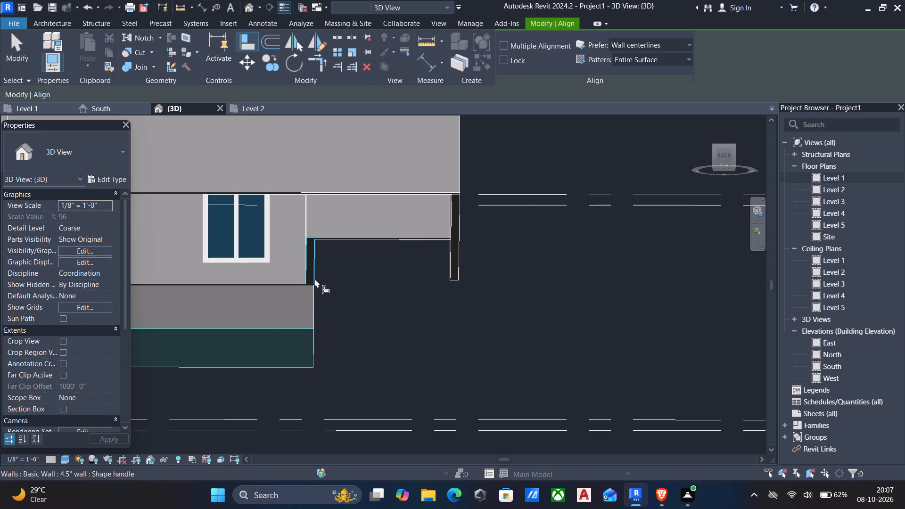
left_click(314, 276, "ctrl")
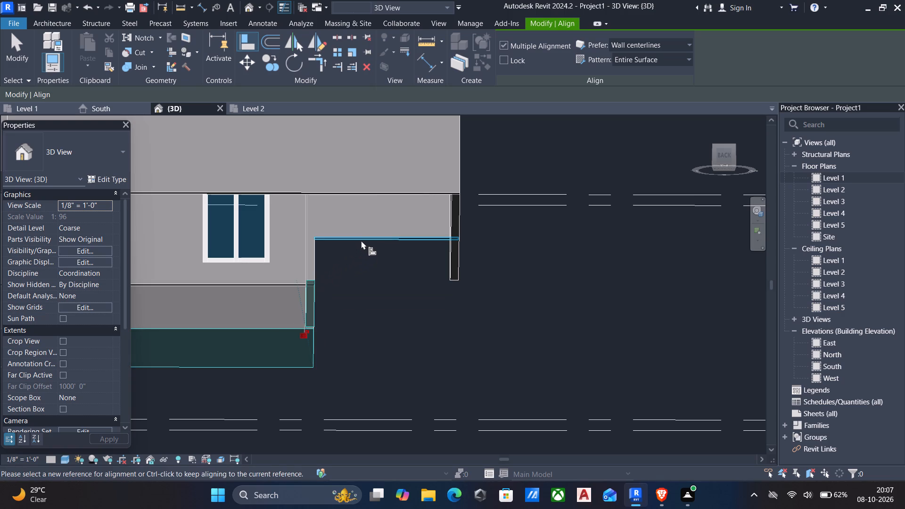
left_click(361, 240, "ctrl")
Examine the wall bases, entrance platform and canopy from the west, south and east sides.
scroll(401, 267, "down", 4)
middle_click_drag(407, 274, 239, 226)
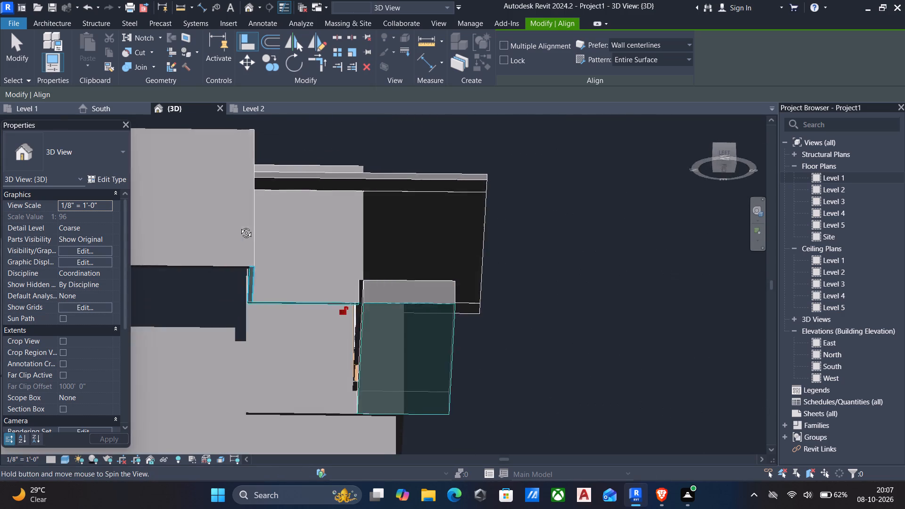
middle_click_drag(239, 226, 194, 315)
key("Escape")
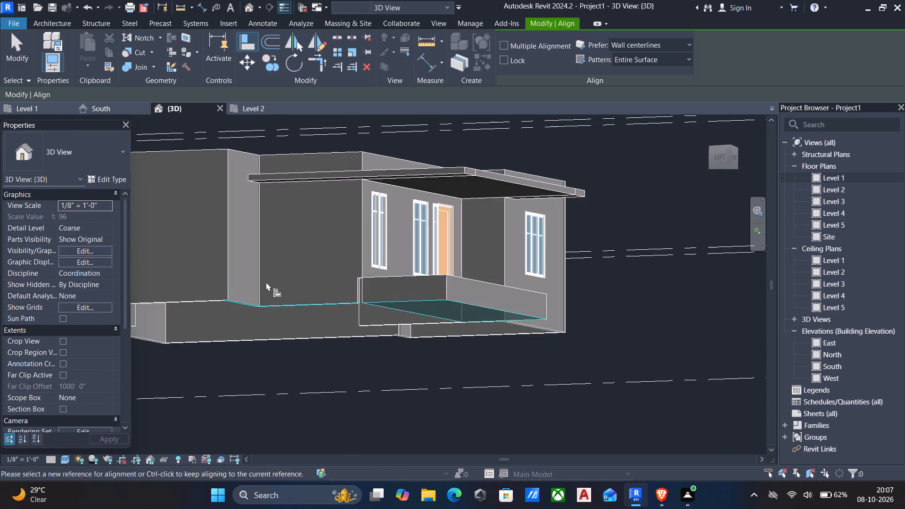
scroll(311, 303, "down", 5)
middle_click_drag(325, 315, 320, 348)
scroll(338, 336, "down", 1)
middle_click_drag(338, 336, 290, 390)
scroll(328, 327, "up", 1, "shift")
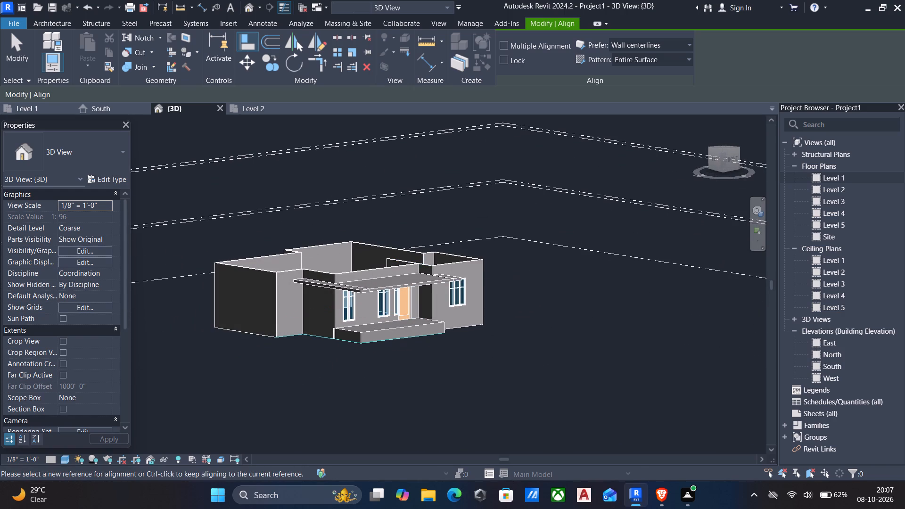
scroll(338, 367, "up", 4)
key("Escape")
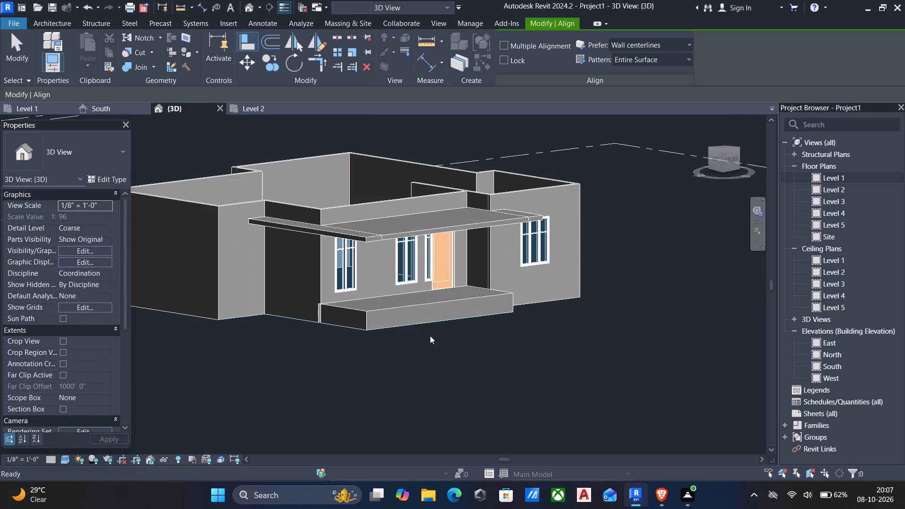
scroll(423, 355, "down", 4)
middle_click_drag(421, 362, 257, 387, "shift")
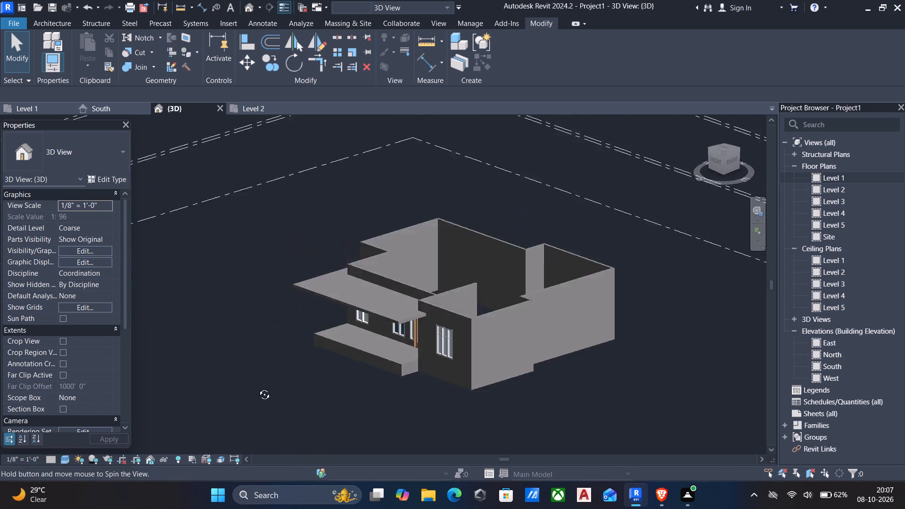
middle_click_drag(257, 387, 263, 356, "shift")
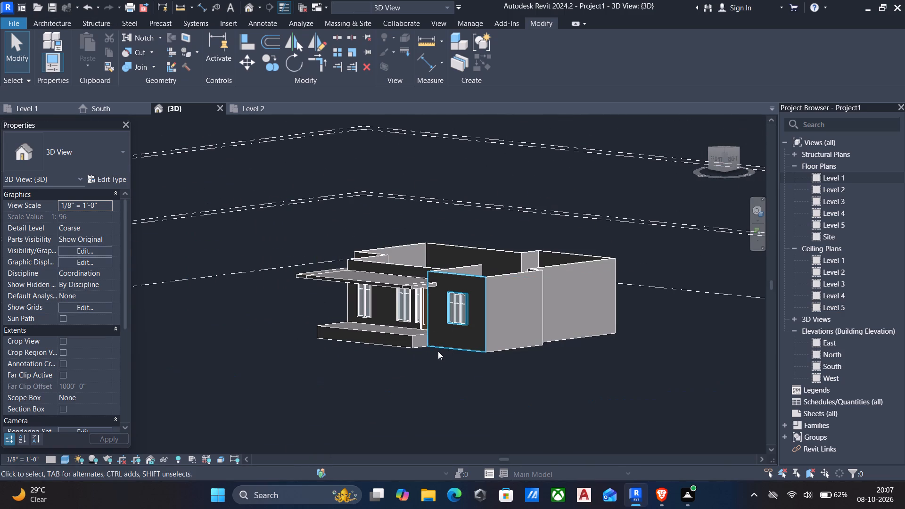
Edit the canopy-platform model in place and start an extrusion with the entrance platform's east end face as work plane.
left_click(416, 339)
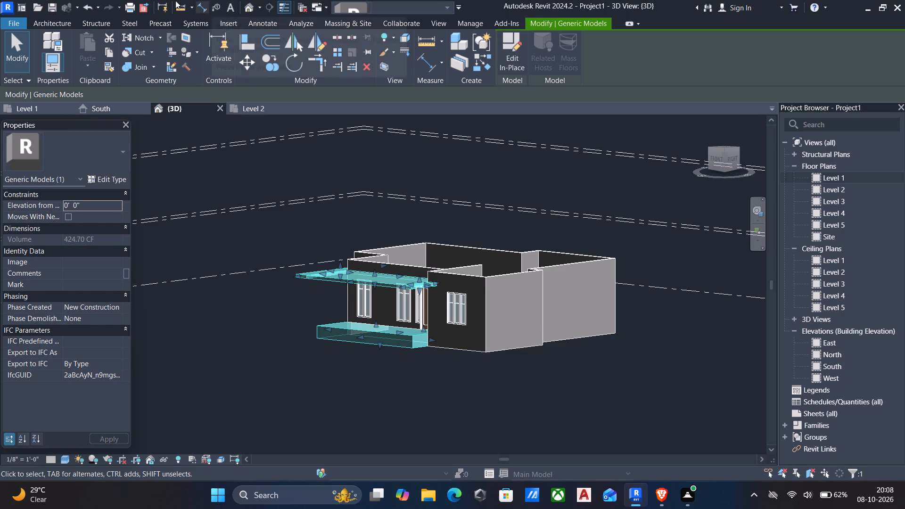
left_click(502, 47)
left_click(49, 20)
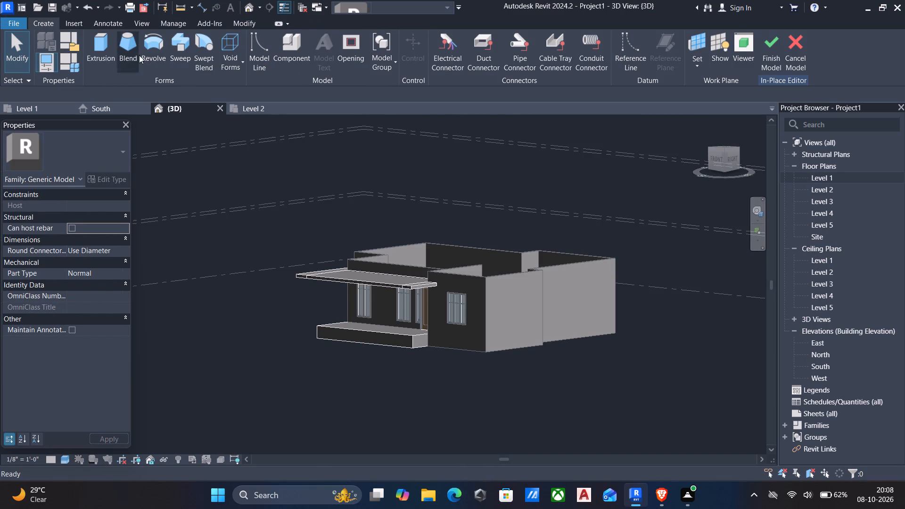
left_click(98, 44)
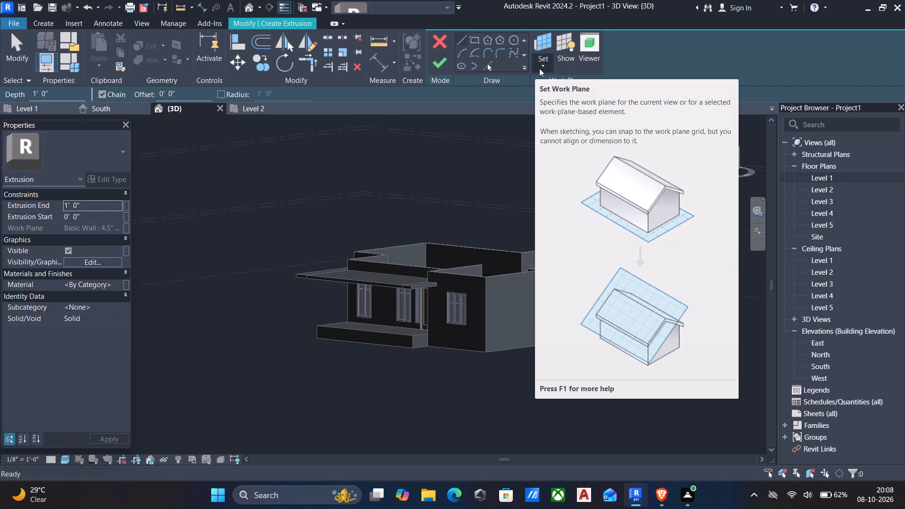
left_click(539, 66)
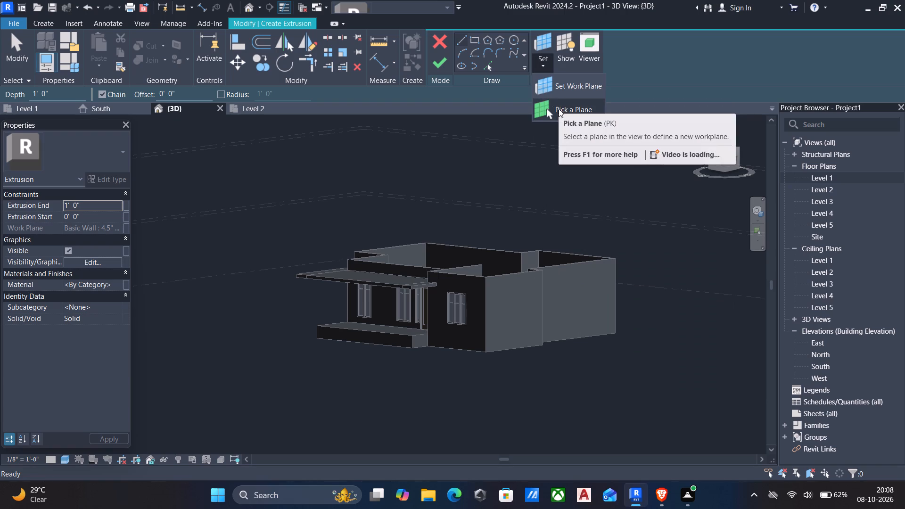
left_click(559, 109)
scroll(410, 348, "up", 5)
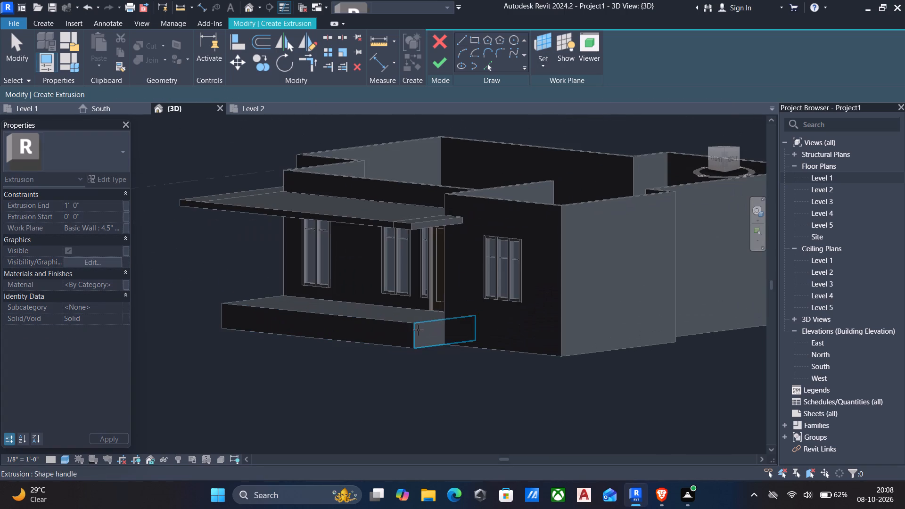
left_click(417, 334)
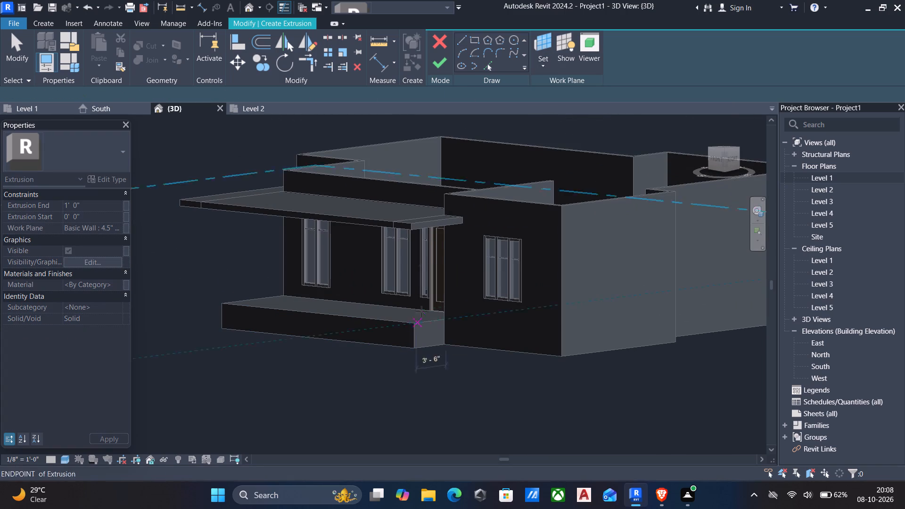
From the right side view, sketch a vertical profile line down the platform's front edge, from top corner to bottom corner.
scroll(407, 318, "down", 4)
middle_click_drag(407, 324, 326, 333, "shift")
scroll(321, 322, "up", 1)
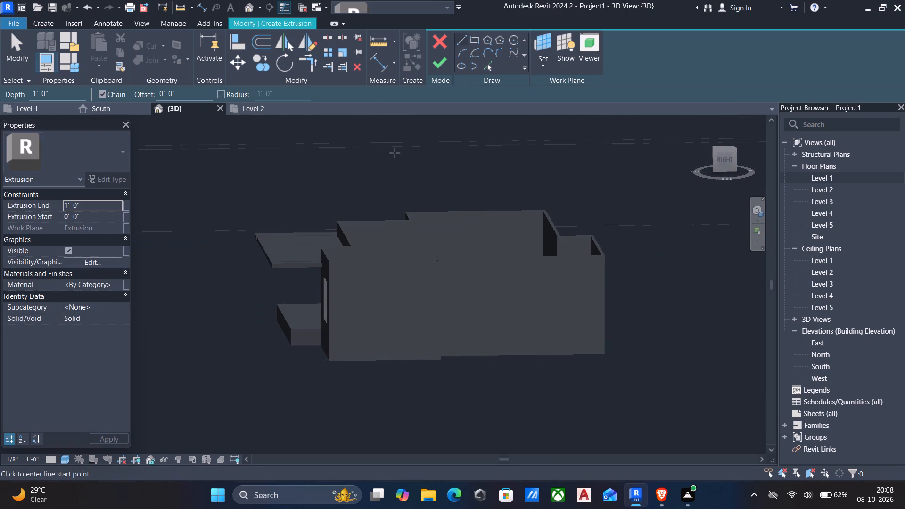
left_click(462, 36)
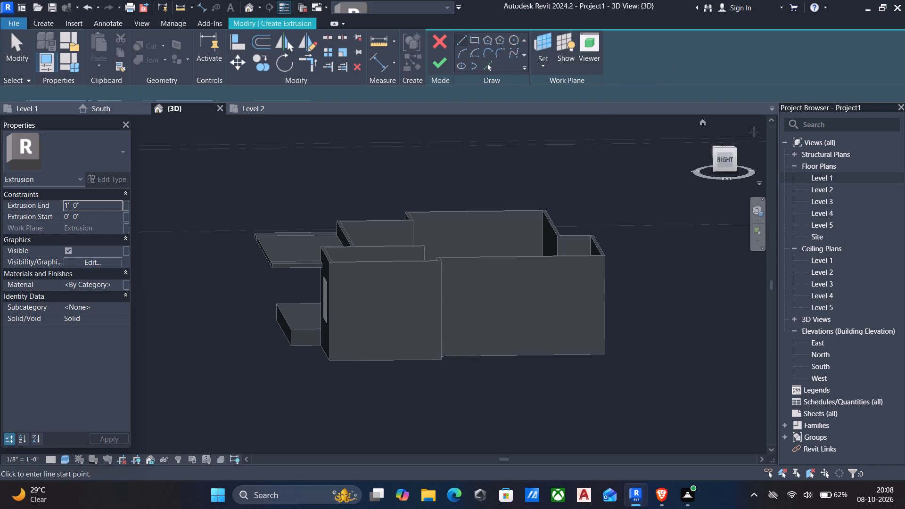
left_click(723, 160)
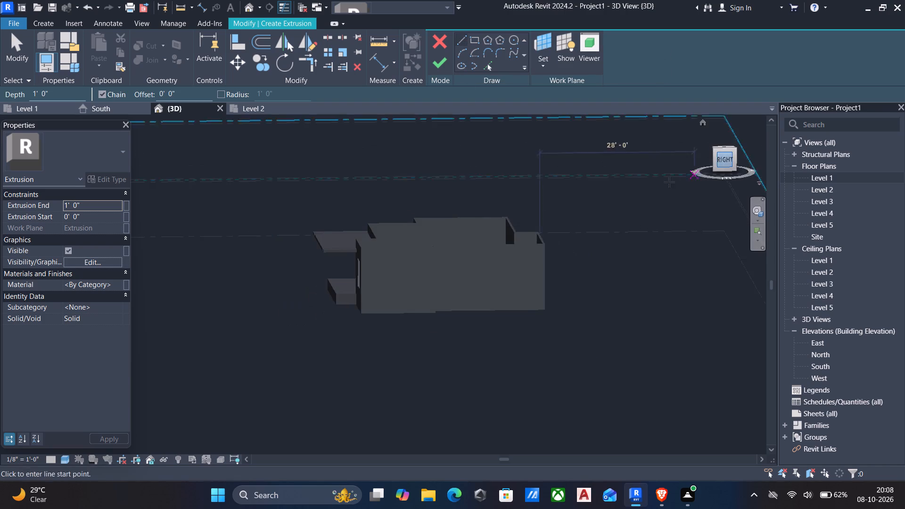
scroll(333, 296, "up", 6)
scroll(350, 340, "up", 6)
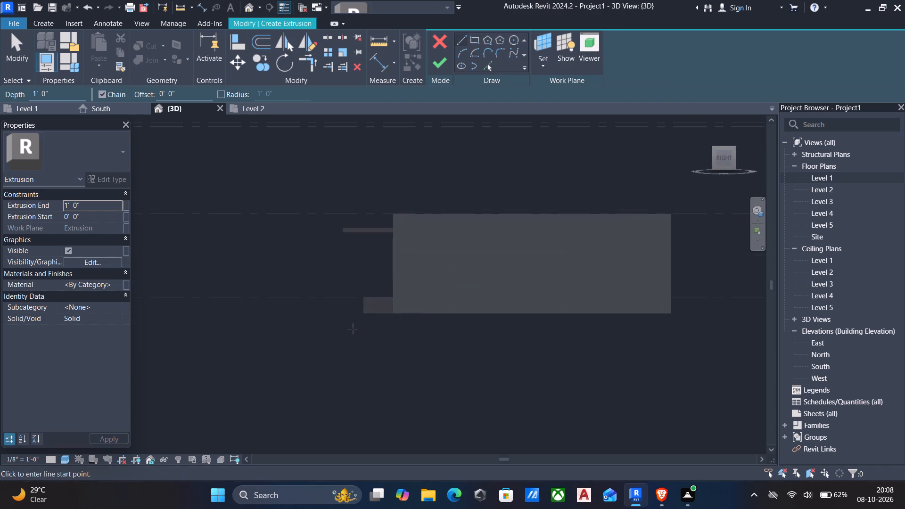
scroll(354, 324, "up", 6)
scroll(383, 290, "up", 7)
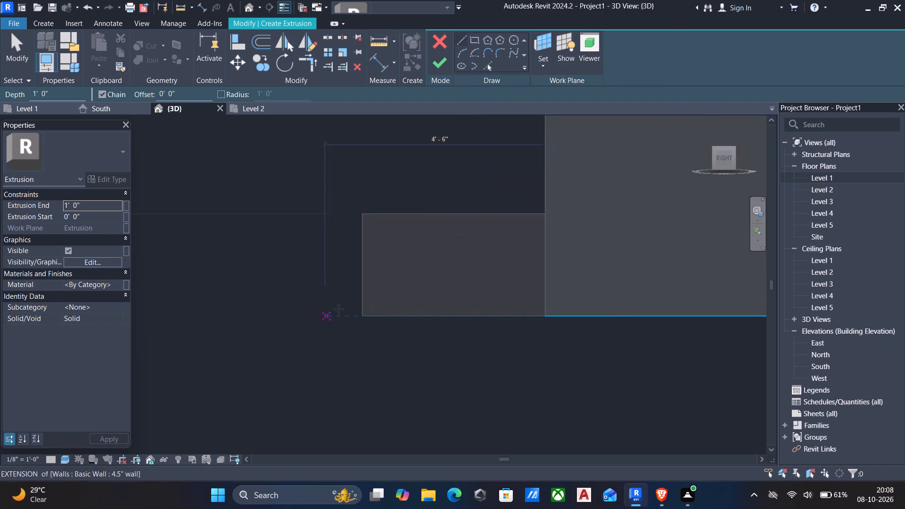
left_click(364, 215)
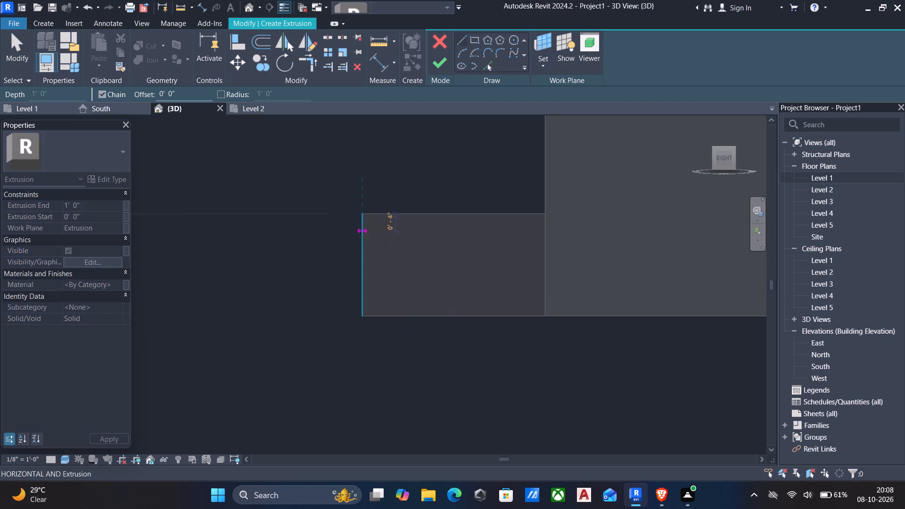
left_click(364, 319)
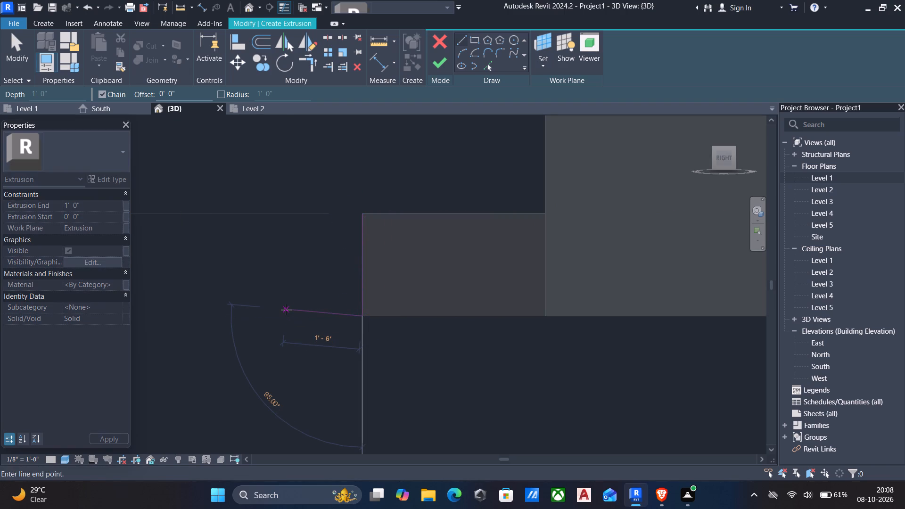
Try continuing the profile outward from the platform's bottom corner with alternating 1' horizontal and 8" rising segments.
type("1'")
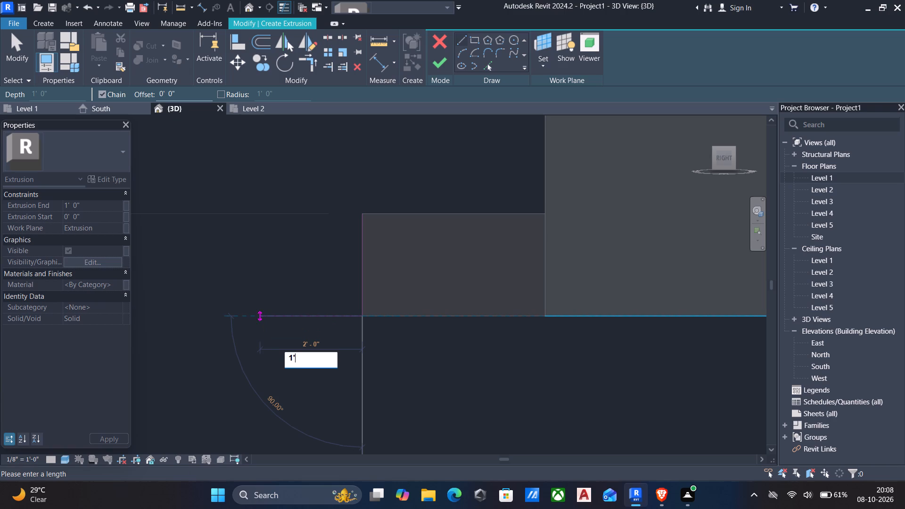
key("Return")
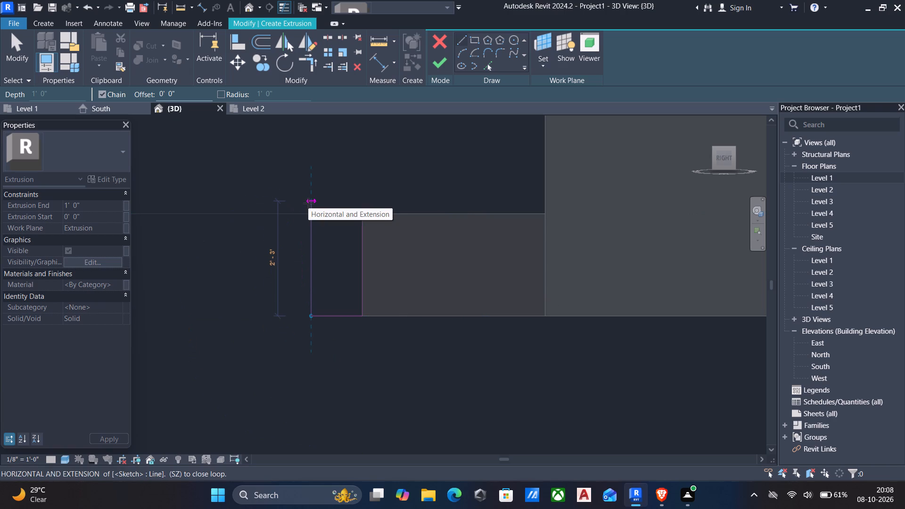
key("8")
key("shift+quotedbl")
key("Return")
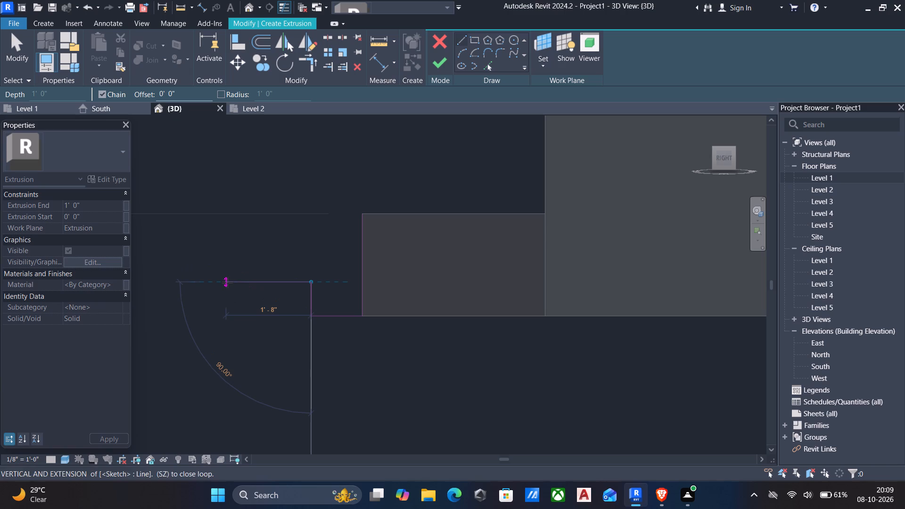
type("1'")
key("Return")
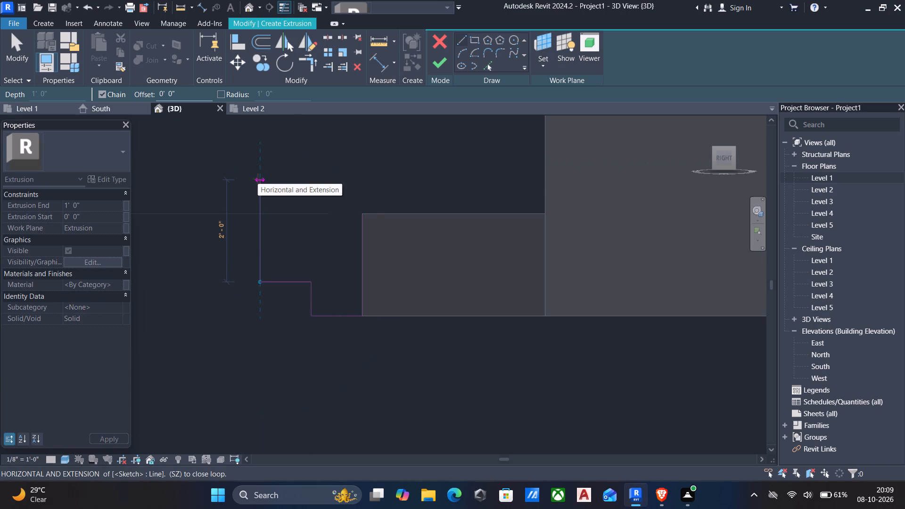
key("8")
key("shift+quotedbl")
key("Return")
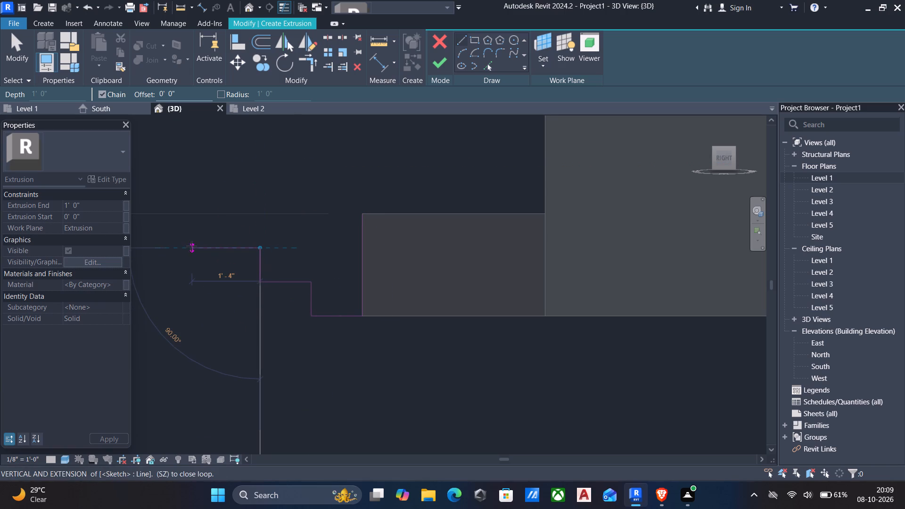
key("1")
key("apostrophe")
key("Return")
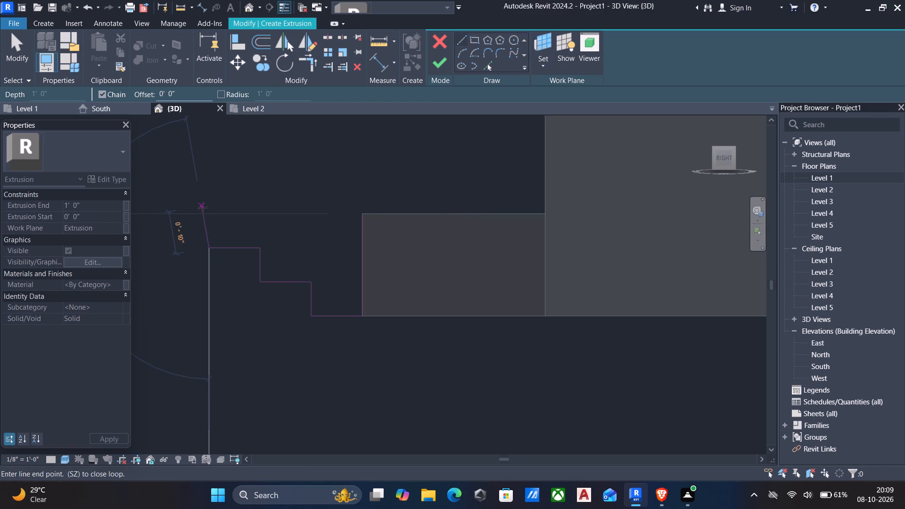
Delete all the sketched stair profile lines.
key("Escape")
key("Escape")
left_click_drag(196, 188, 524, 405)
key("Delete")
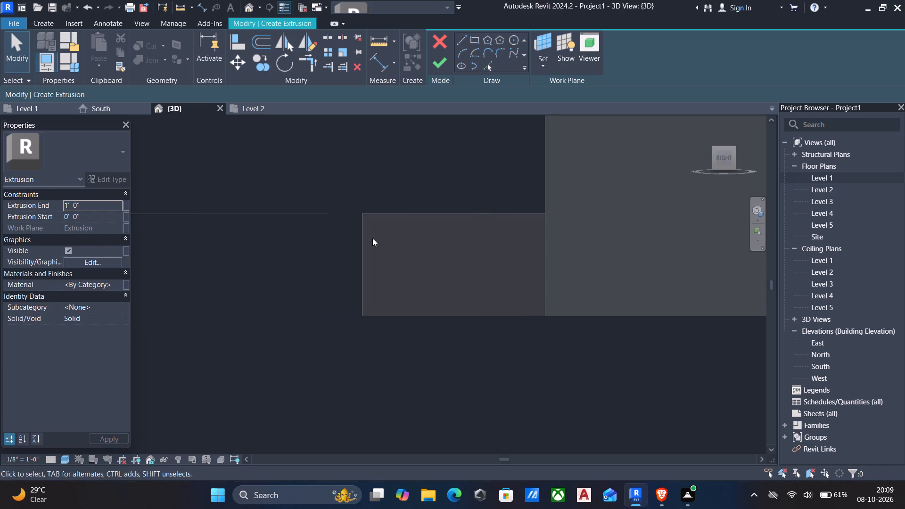
Sketch a 2' 0" vertical line down the platform's front edge, from its top corner to its bottom corner.
left_click(459, 42)
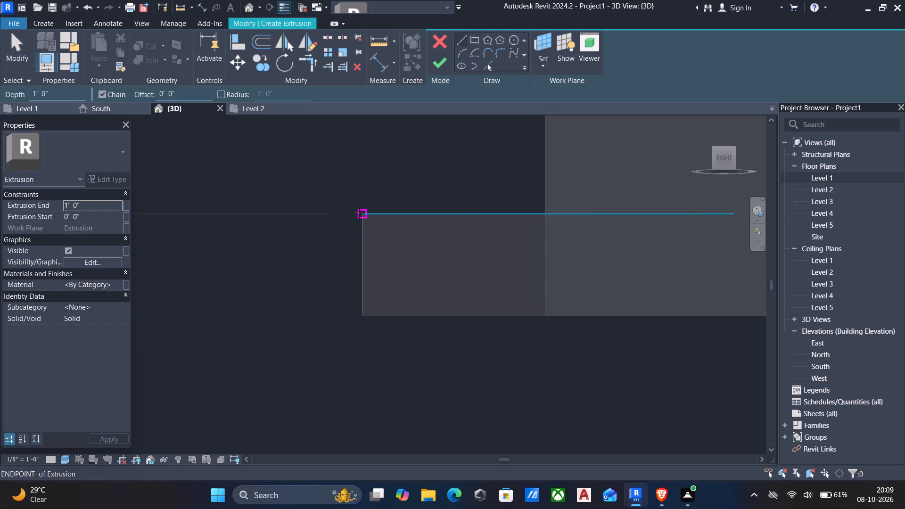
left_click(360, 213)
left_click(361, 319)
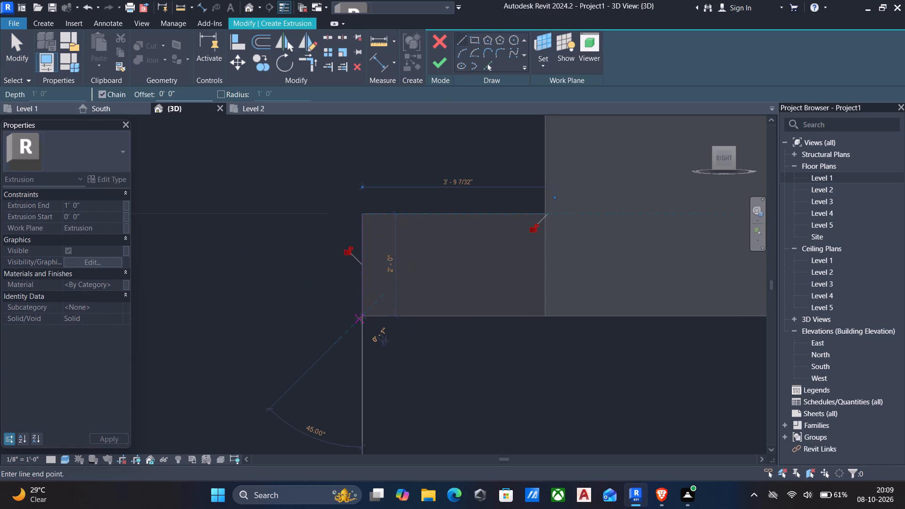
key("Escape")
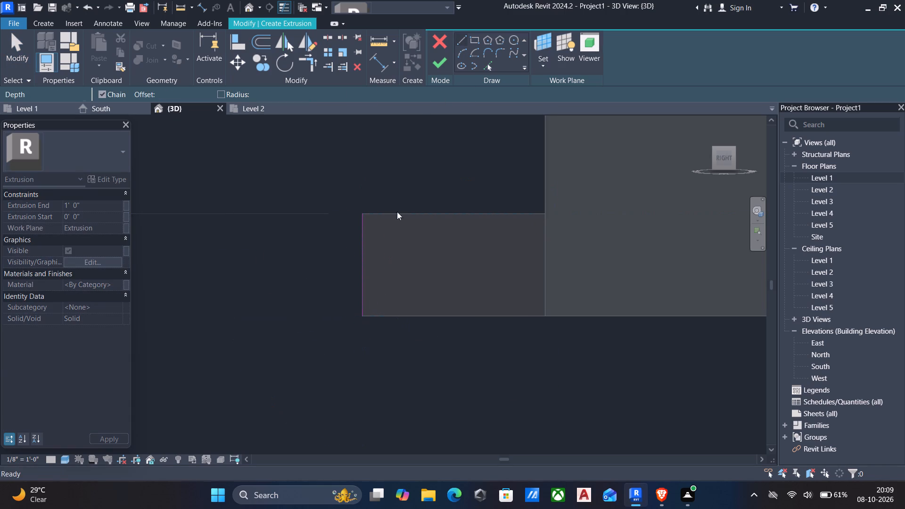
Sketch three steps descending outward from the platform's top front corner, each with a 1' tread and an 8" riser.
left_click(364, 215)
key("1")
key("apostrophe")
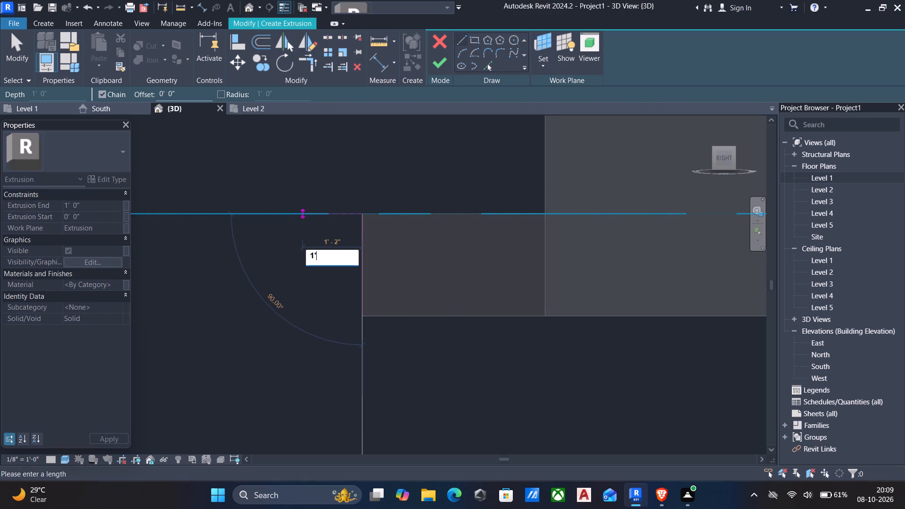
key("Return")
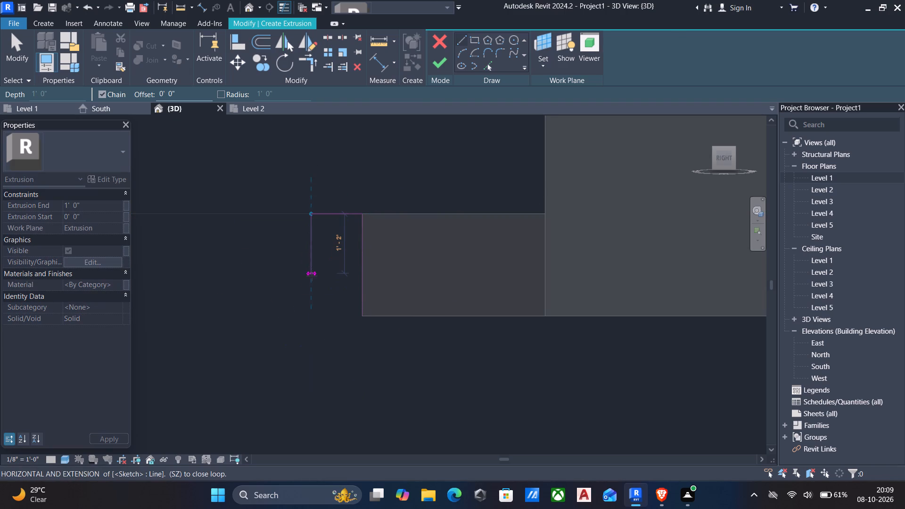
key("8")
key("shift+quotedbl")
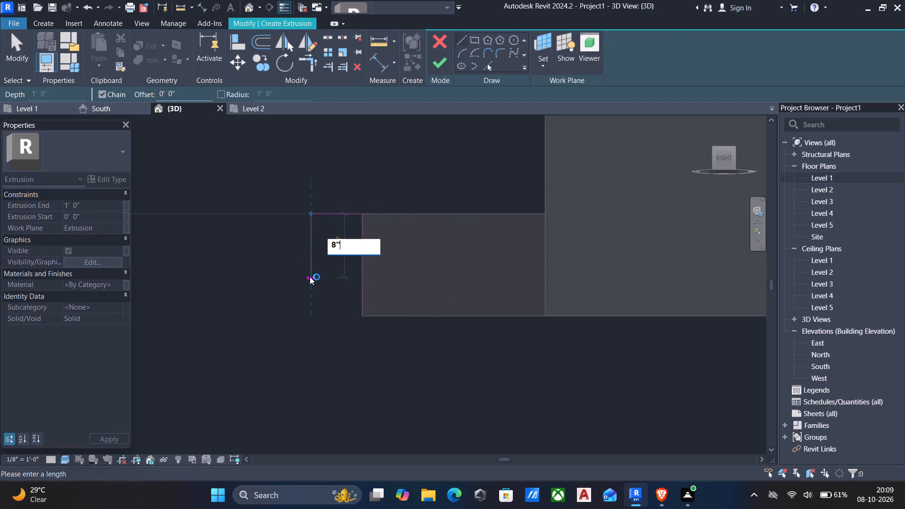
key("Return")
key("1")
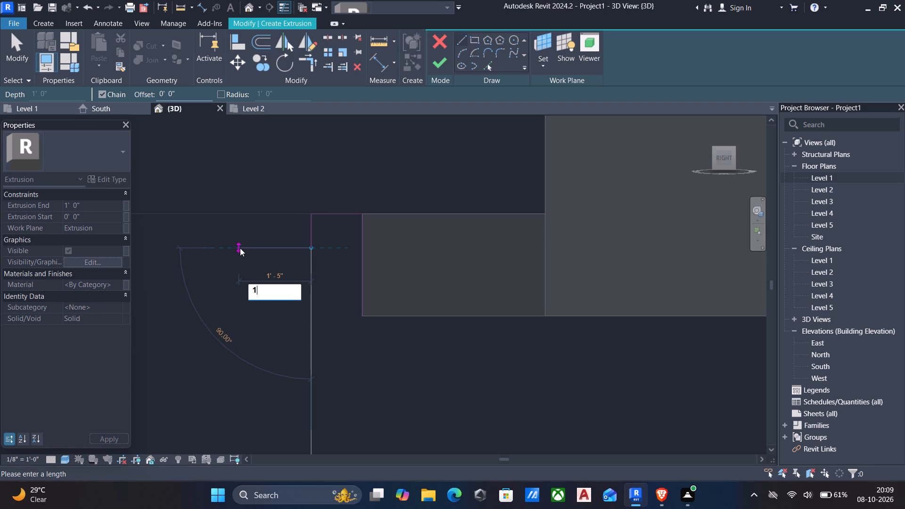
key("apostrophe")
key("Return")
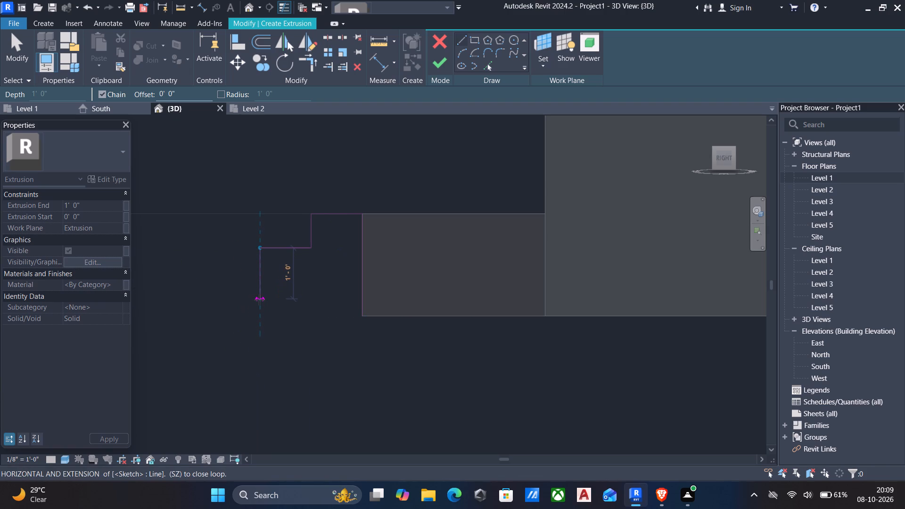
key("8")
key("shift+quotedbl")
key("Return")
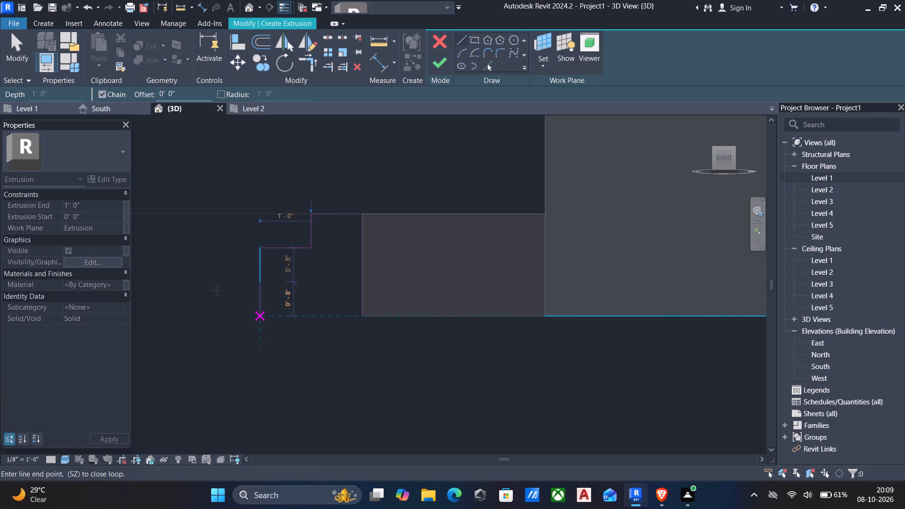
type("1'")
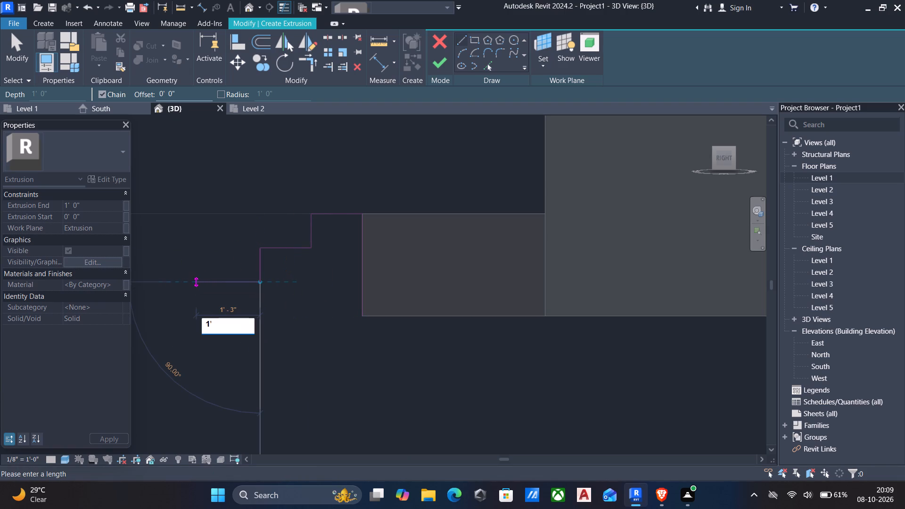
key("Return")
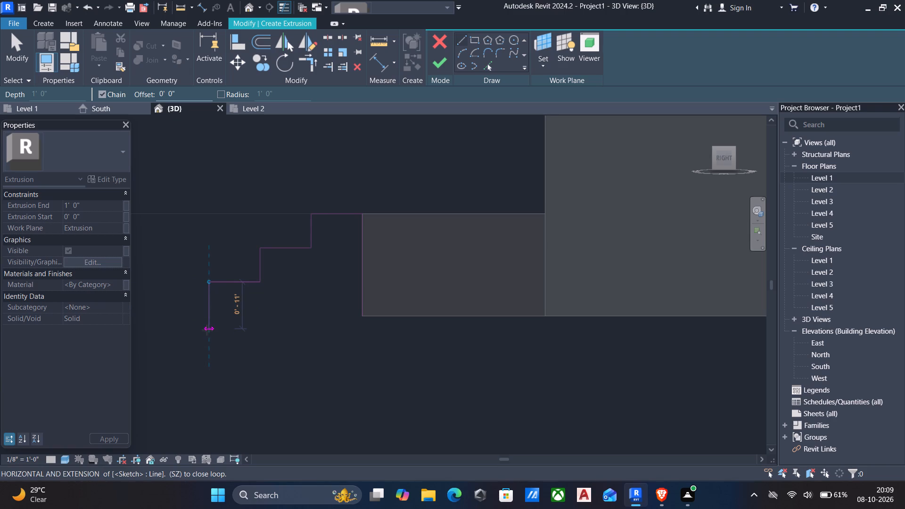
type("8\"")
key("Return")
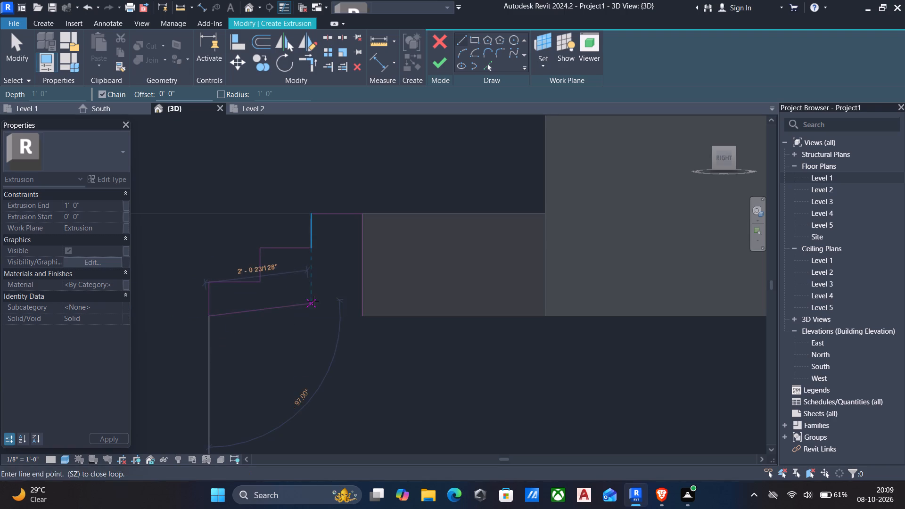
Close the stair profile along its base at the platform's bottom front corner and finish the extrusion with 1' 0" depth.
left_click(360, 317)
key("Escape")
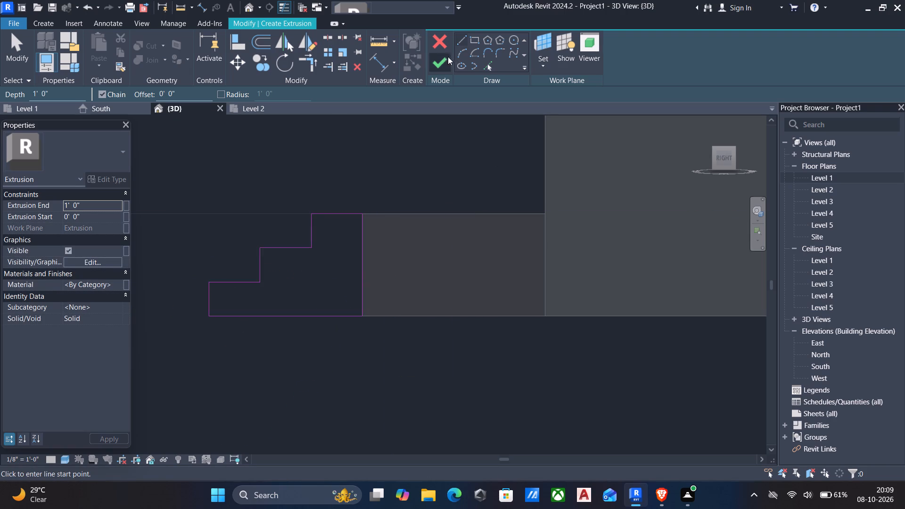
left_click(436, 65)
scroll(433, 142, "down", 5)
scroll(426, 195, "down", 3)
middle_click_drag(414, 229, 406, 282, "shift")
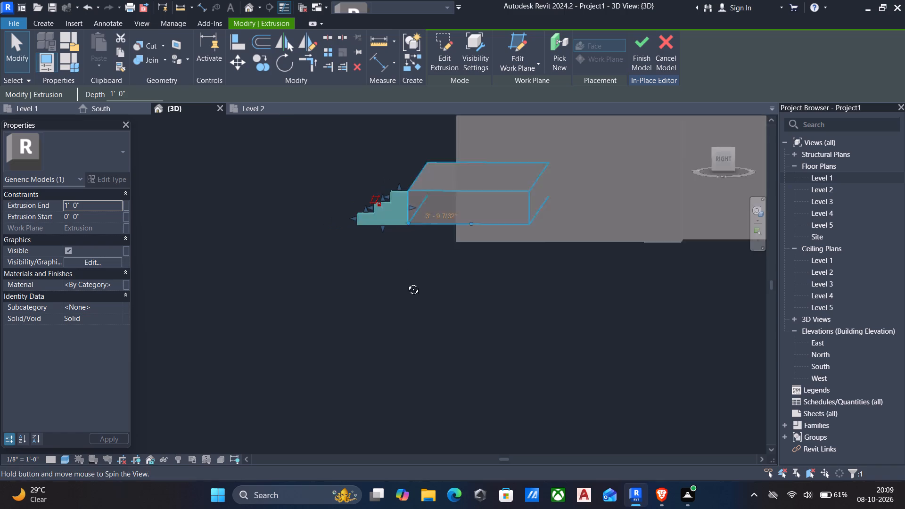
middle_click_drag(406, 282, 577, 328, "shift")
middle_click_drag(540, 300, 560, 289)
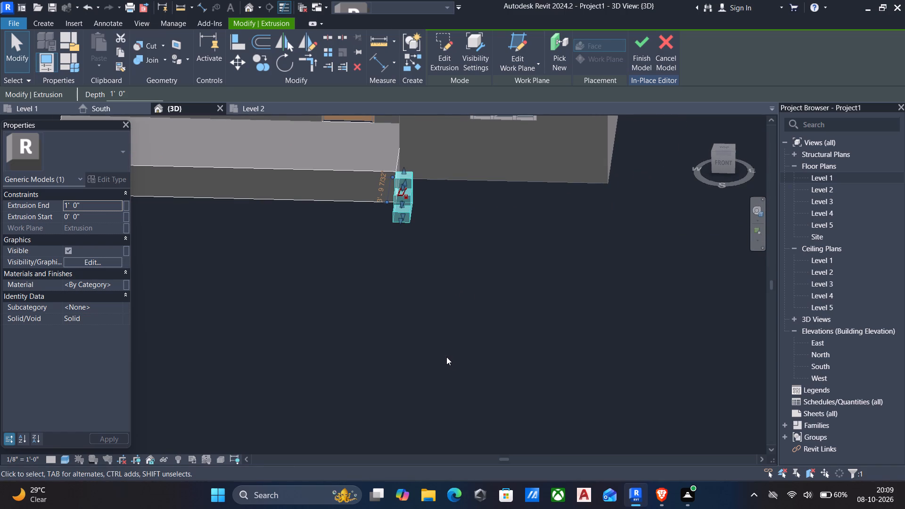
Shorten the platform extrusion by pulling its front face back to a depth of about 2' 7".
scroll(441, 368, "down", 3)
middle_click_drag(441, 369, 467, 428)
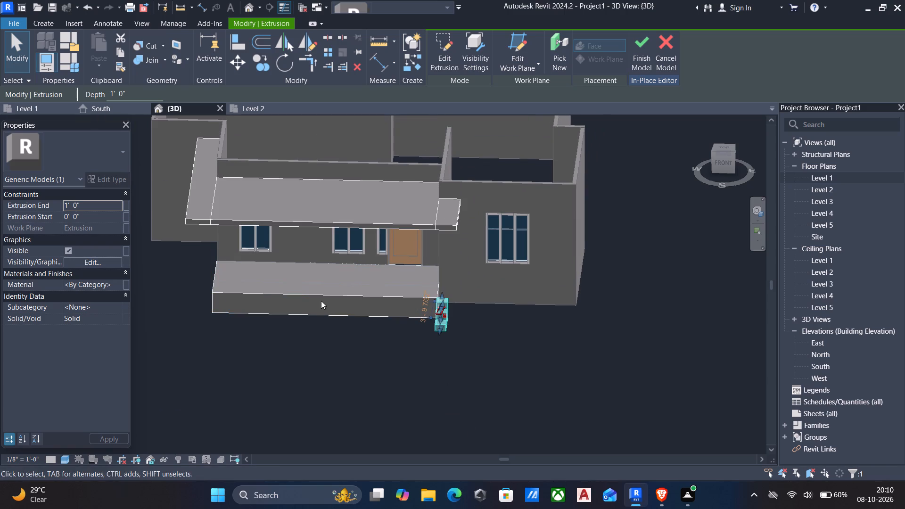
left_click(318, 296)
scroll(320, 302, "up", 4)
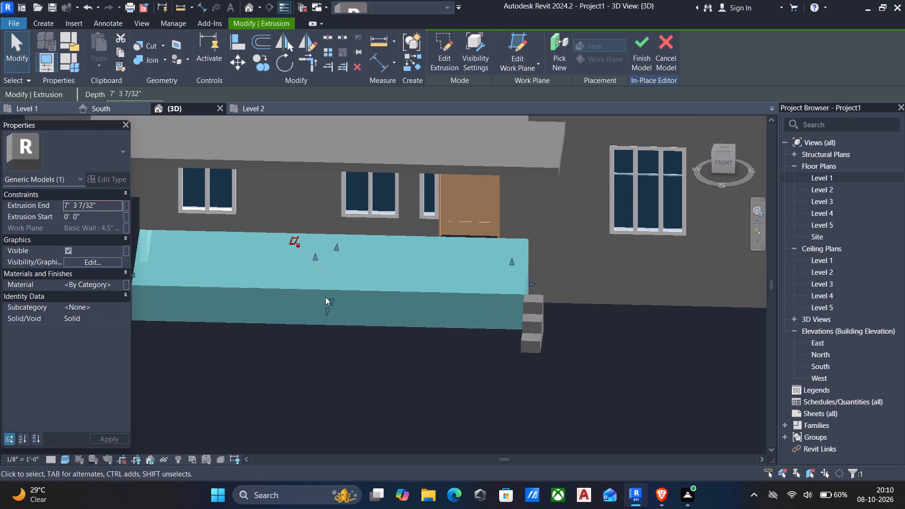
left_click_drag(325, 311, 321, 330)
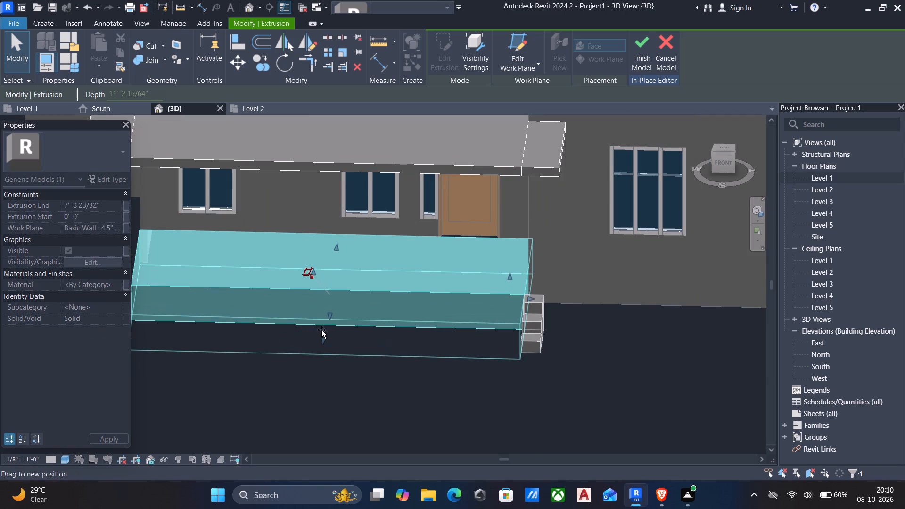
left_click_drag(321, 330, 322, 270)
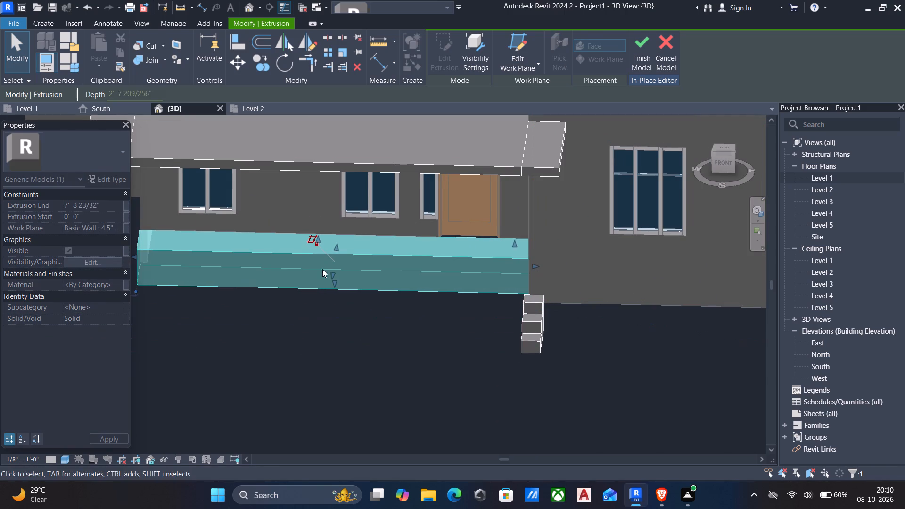
Align the platform's front face flush with the front wall face of the projecting wing beside it.
scroll(316, 283, "down", 5)
middle_click_drag(315, 309, 449, 282, "shift")
scroll(449, 281, "up", 5)
key("a")
key("l")
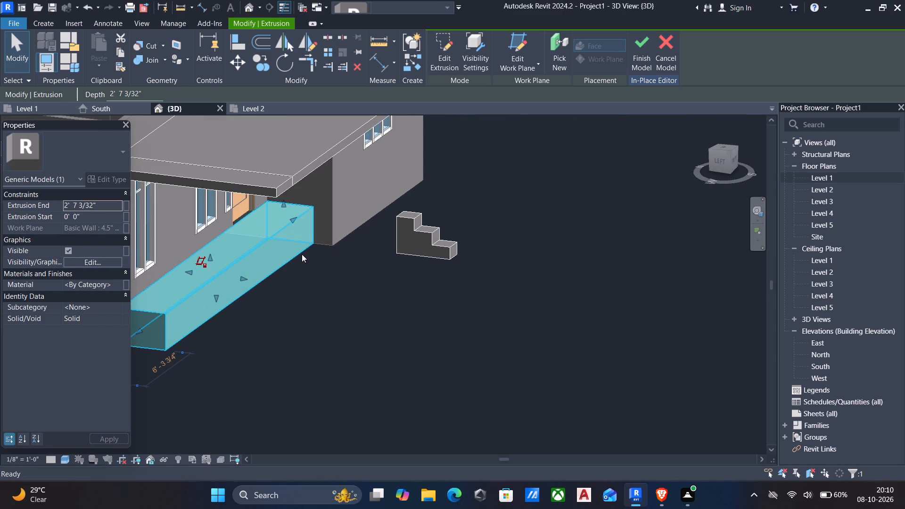
left_click(336, 219)
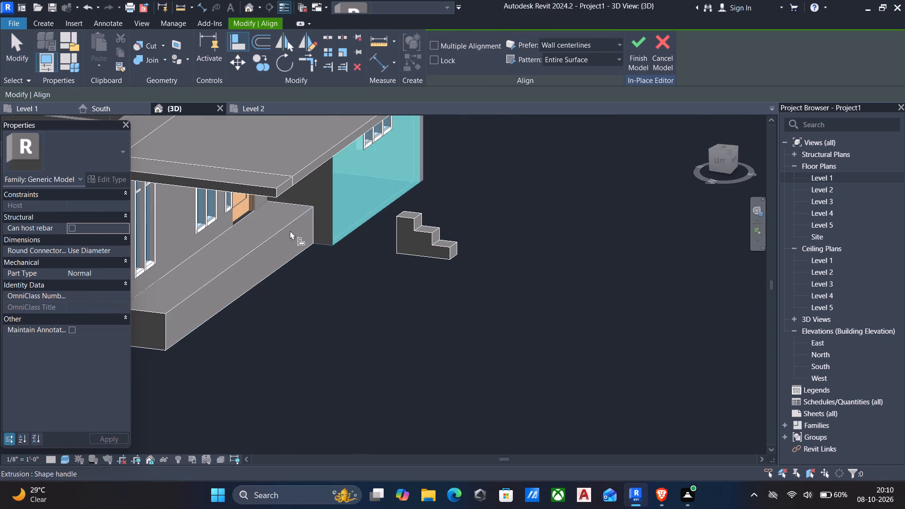
left_click(290, 232)
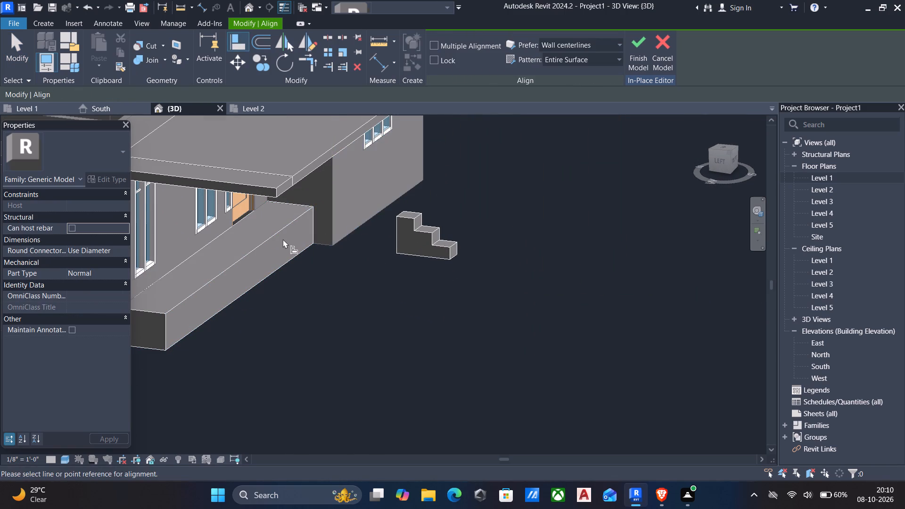
key("a")
key("l")
left_click(336, 221)
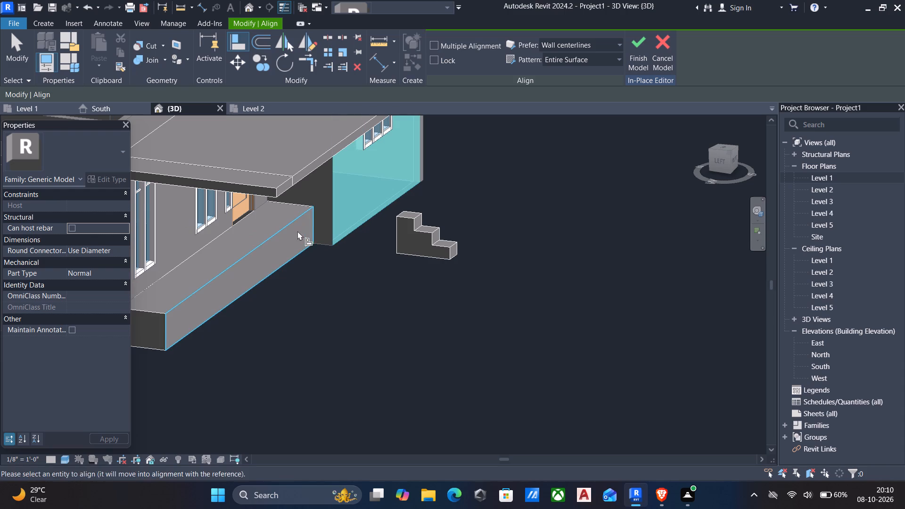
left_click(286, 230)
scroll(331, 275, "down", 3)
key("Escape")
middle_click_drag(330, 287, 329, 289)
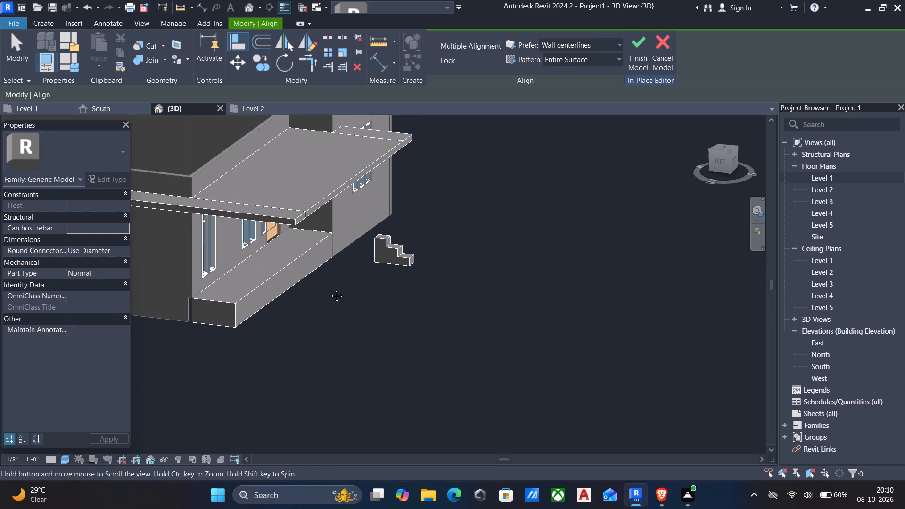
middle_click_drag(329, 289, 207, 326)
scroll(307, 321, "down", 1, "shift")
middle_click_drag(288, 333, 217, 332, "shift")
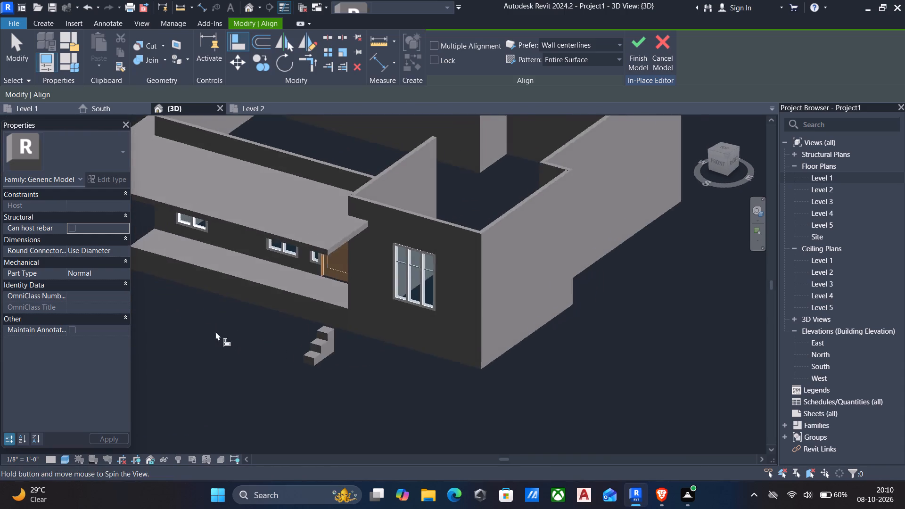
middle_click(215, 331, "shift")
middle_click_drag(278, 389, 215, 353, "shift")
scroll(220, 344, "up", 5)
key("Escape")
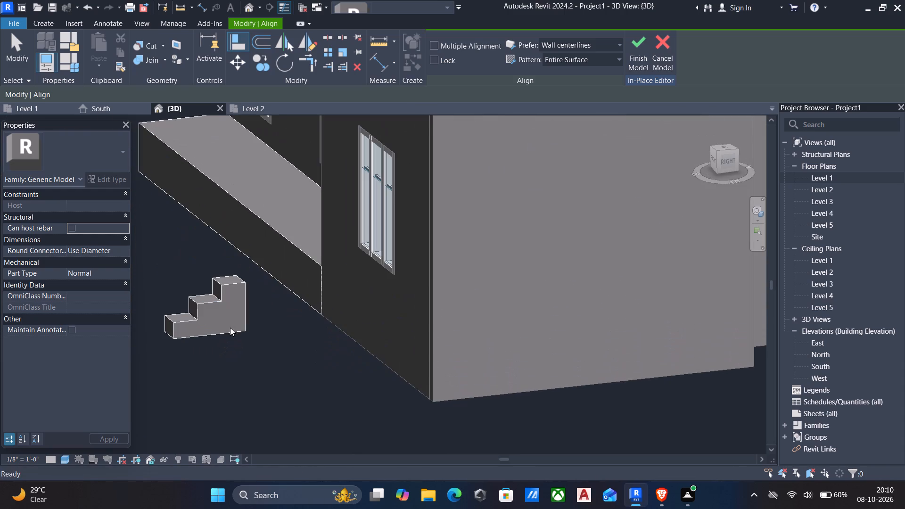
In the East elevation, nudge the stair extrusion horizontally until its back edge meets the building's front wall line.
left_click(819, 345)
double_click(811, 343)
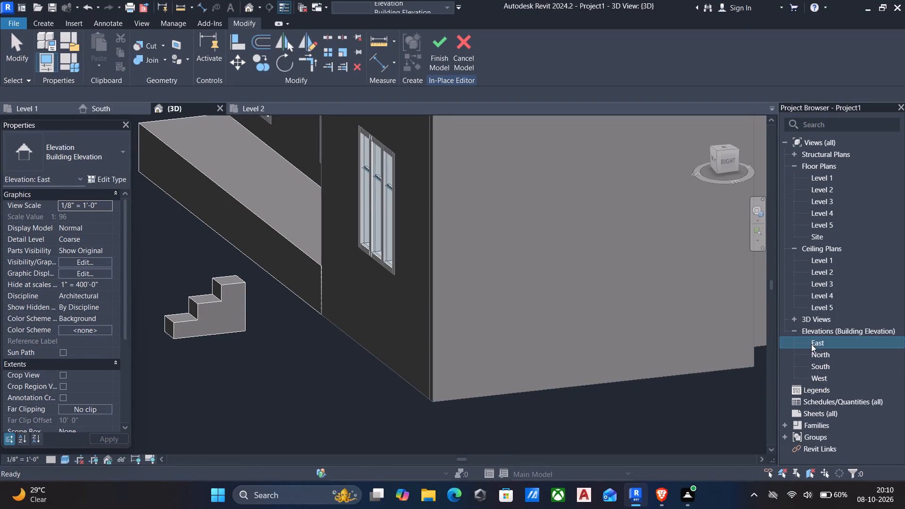
scroll(333, 341, "up", 4)
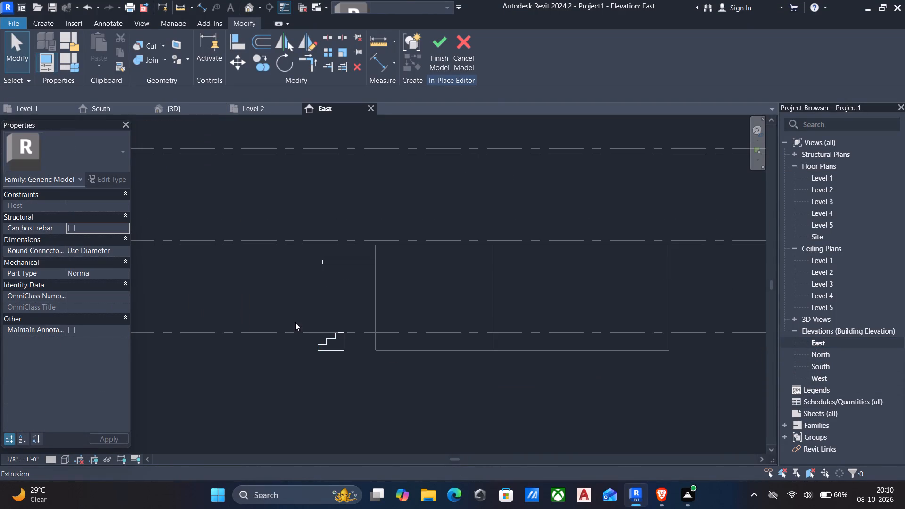
left_click_drag(293, 322, 355, 366)
key("Right")
key("Right")
key("Right")
scroll(356, 356, "up", 6)
key("Right")
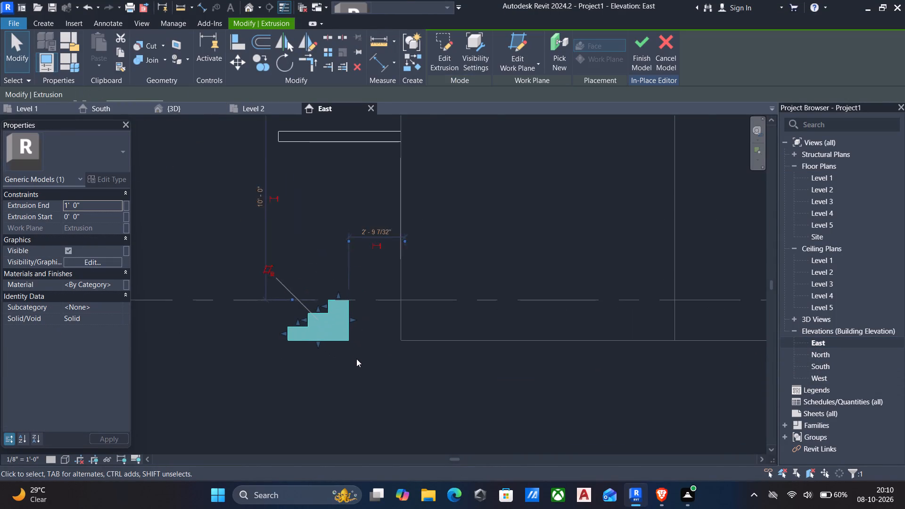
key("Right")
key("Right")
key("Right")
key("Right")
key("Right")
key("Right")
key("Right")
key("Right")
key("Right")
key("Right")
key("Right")
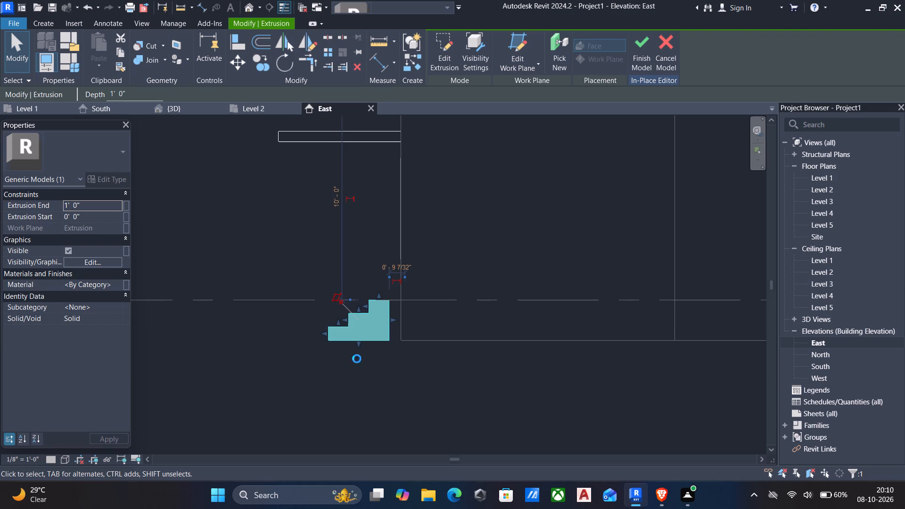
key("Right")
key("Right")
scroll(398, 370, "up", 5)
key("Right")
key("Right")
key("Right")
key("Right")
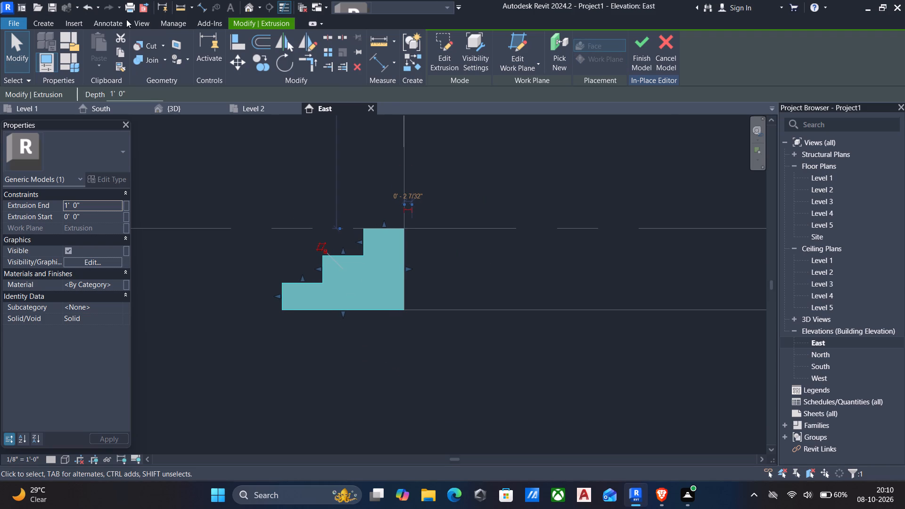
In the 3D view, align the stair extrusion's west side face with the platform's west end face.
left_click(248, 8)
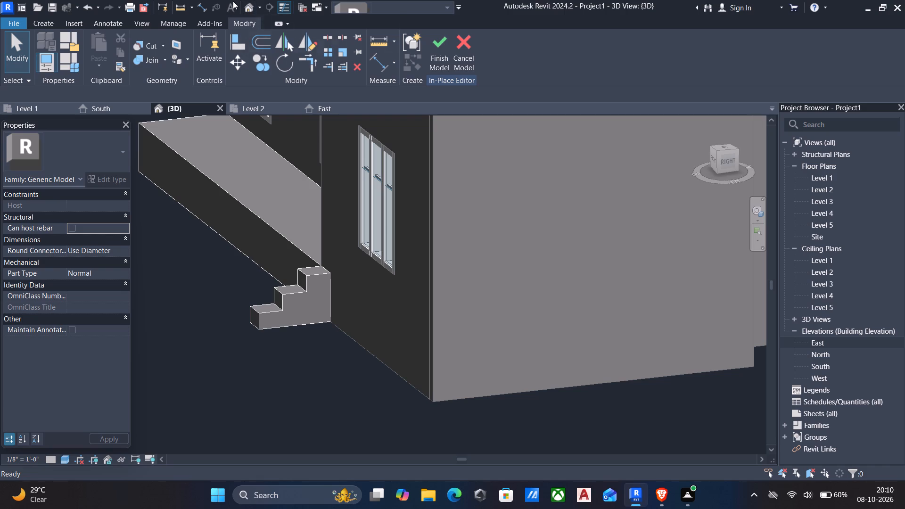
scroll(212, 38, "down", 5)
middle_click_drag(210, 49, 286, 136, "shift")
scroll(294, 209, "down", 3)
middle_click_drag(289, 213, 454, 260, "shift")
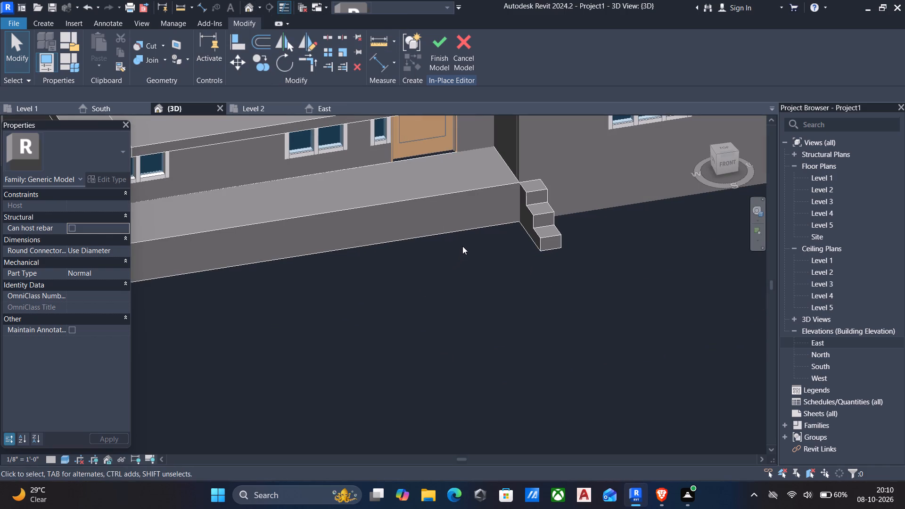
key("Escape")
scroll(469, 251, "down", 2)
middle_click_drag(467, 253, 592, 222)
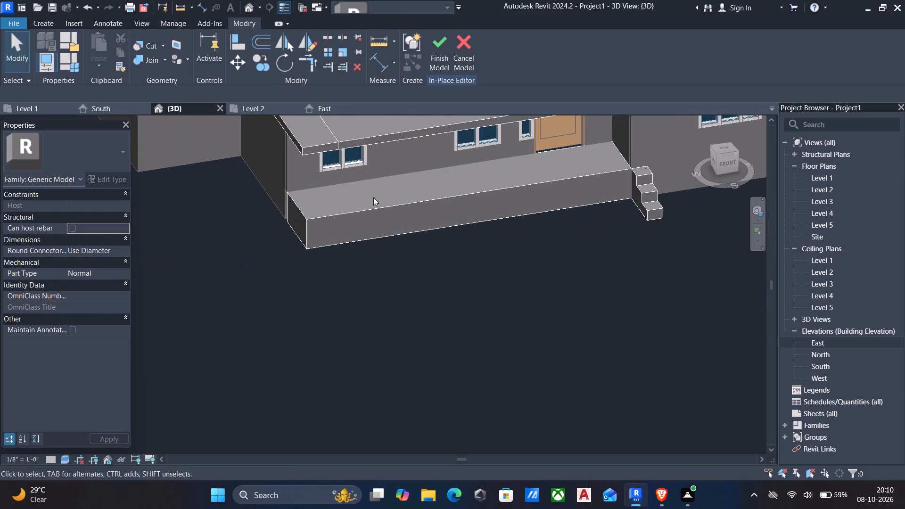
key("a")
key("l")
left_click(302, 223)
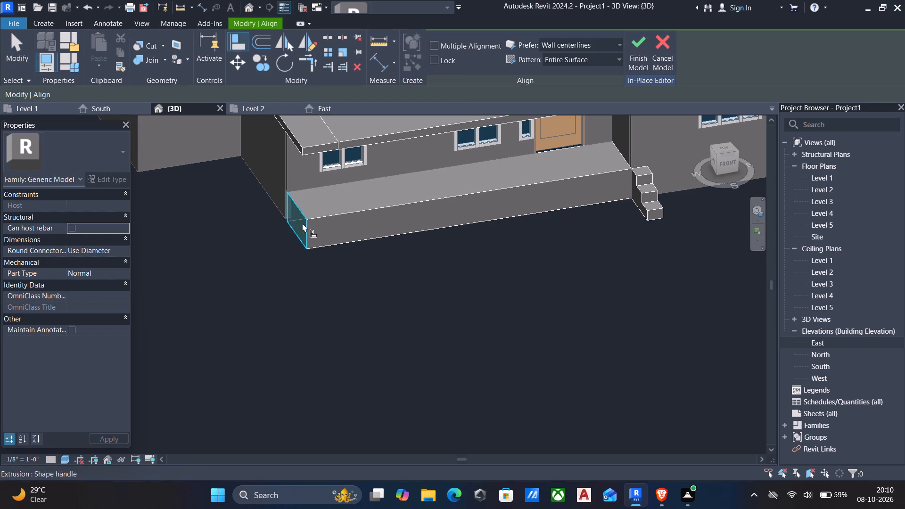
left_click(640, 207)
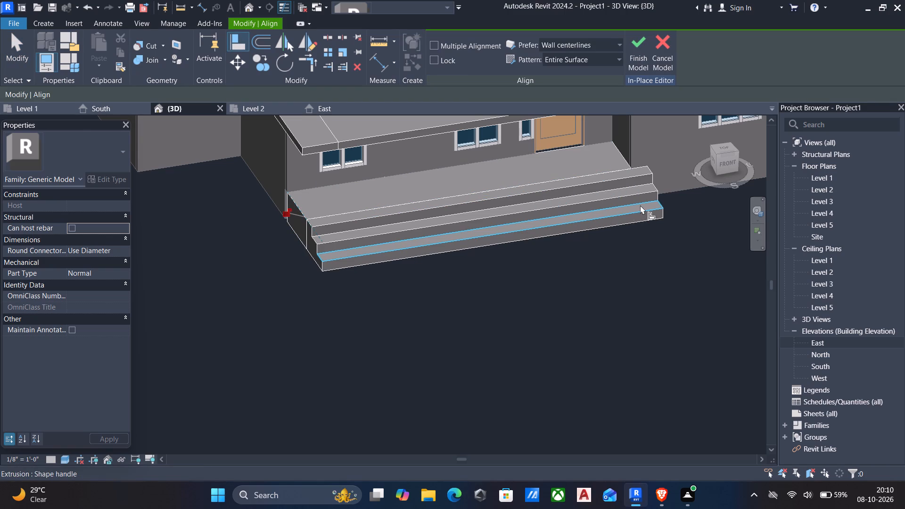
key("Escape")
scroll(641, 209, "down", 4)
middle_click_drag(647, 236, 577, 212)
scroll(612, 235, "up", 4)
key("Escape")
Pull the steps' east end back flush with the platform's east end, setting Extrusion End to 0' 0" and depth to 20' 6".
left_click(633, 233)
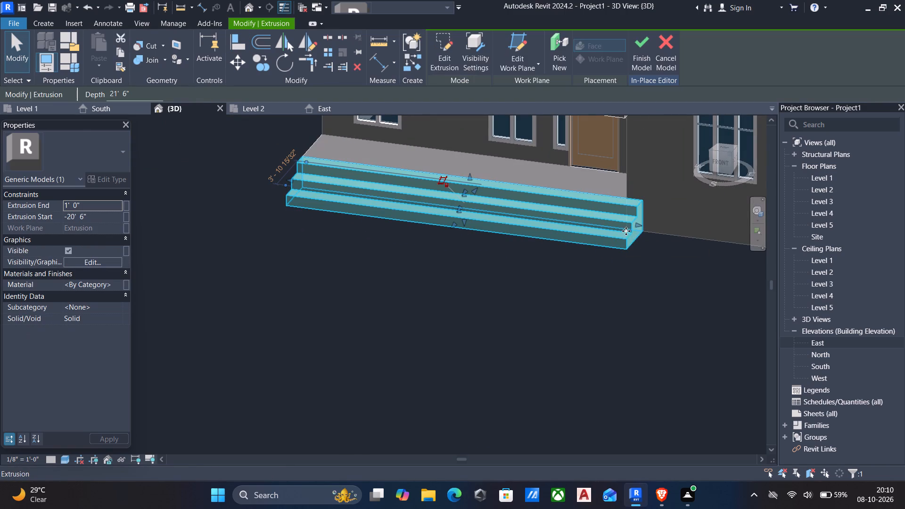
scroll(633, 256, "down", 1)
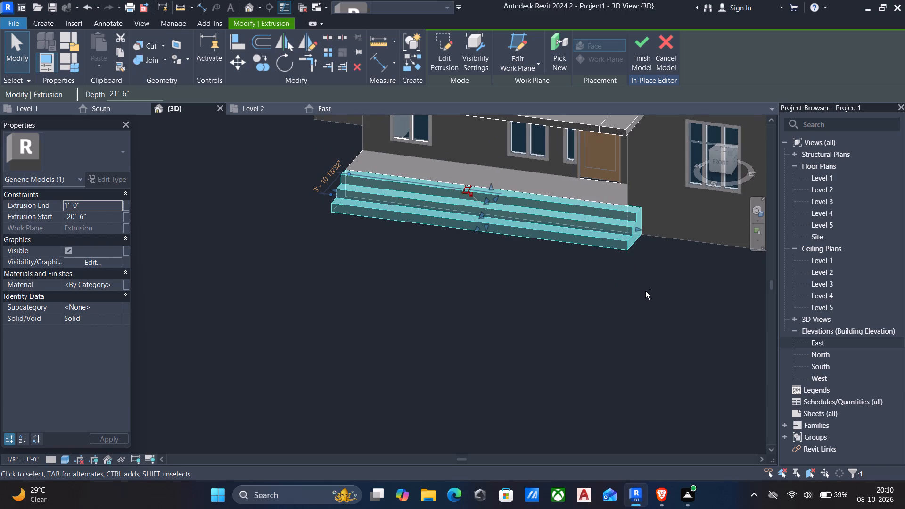
scroll(623, 263, "down", 2, "shift")
middle_click_drag(619, 271, 635, 94, "shift")
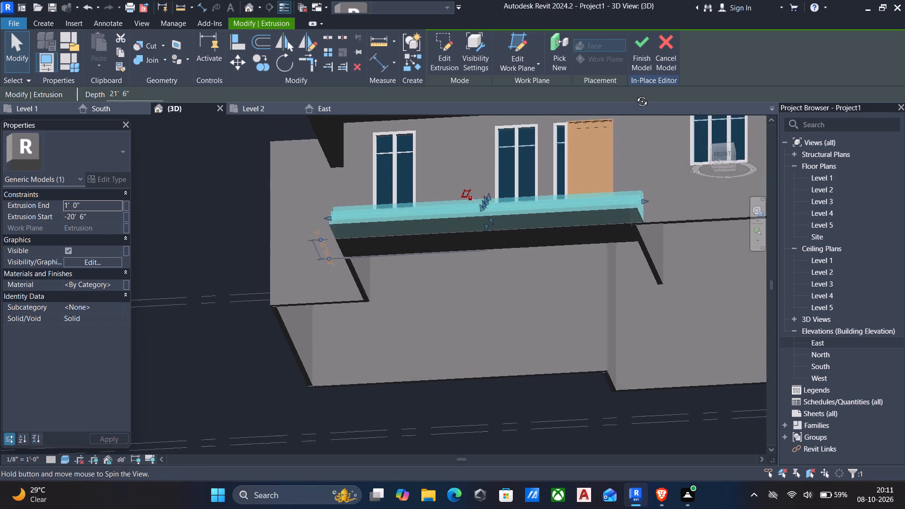
middle_click_drag(635, 94, 656, 82, "shift")
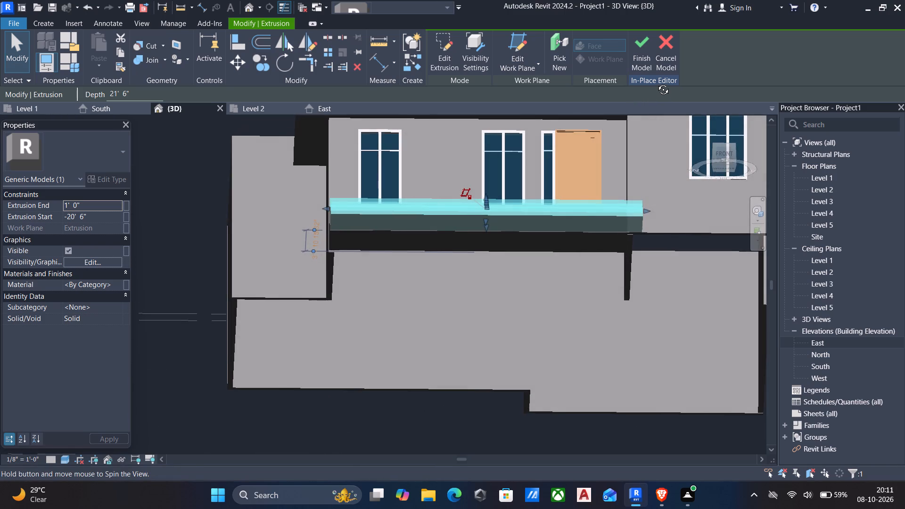
middle_click_drag(656, 82, 650, 229, "shift")
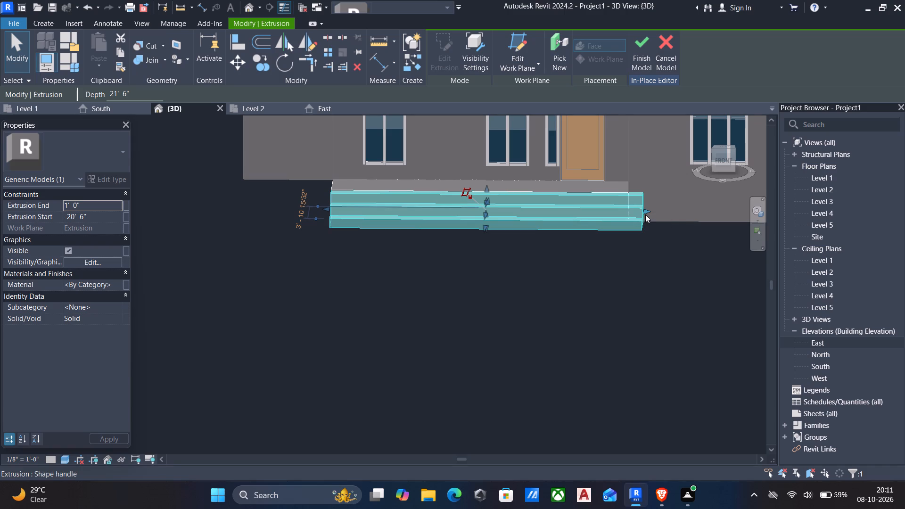
left_click_drag(646, 211, 632, 209)
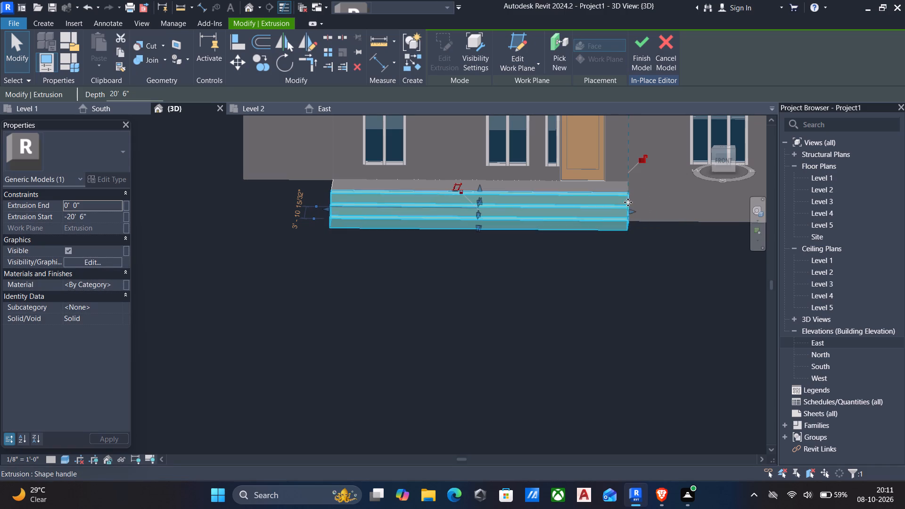
key("Escape")
Start a new extrusion on the platform's top surface and sketch a rectangle about 0' 11" by 1' 7" at its west front corner.
scroll(651, 238, "down", 4)
middle_click_drag(646, 254, 705, 291, "shift")
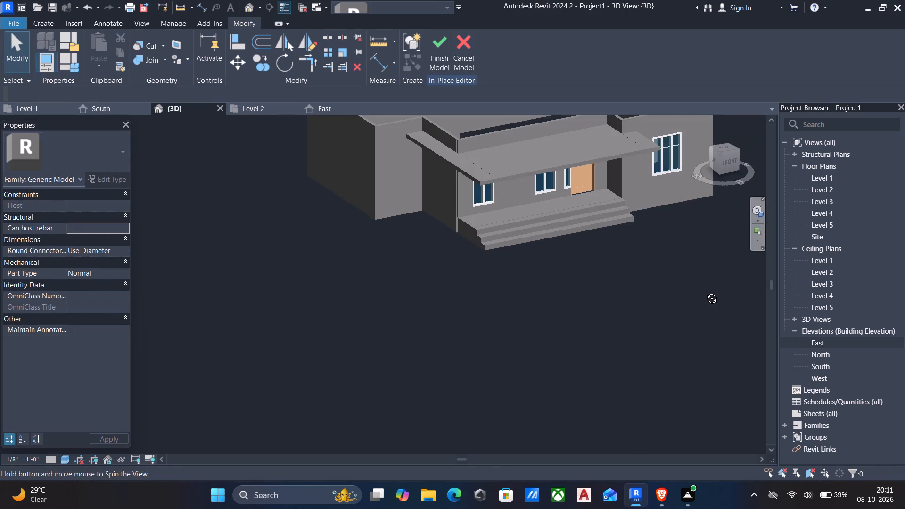
middle_click_drag(705, 291, 666, 299, "shift")
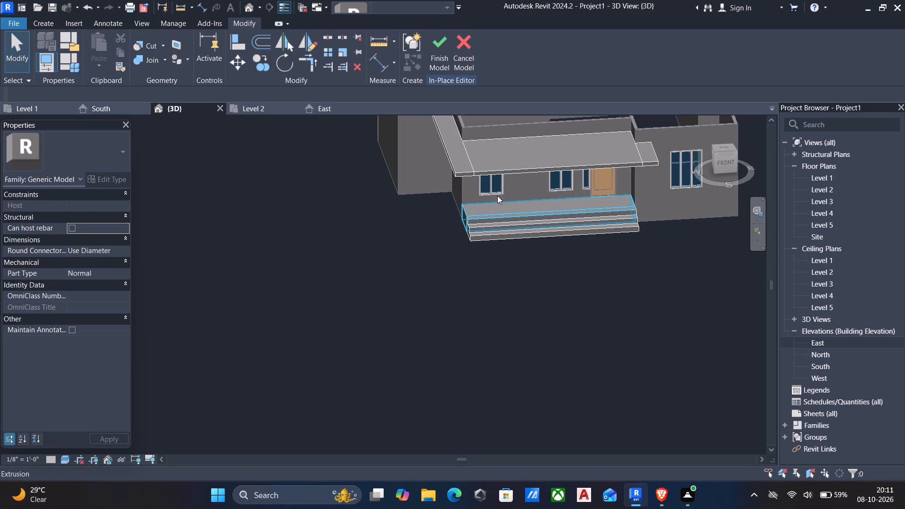
left_click(36, 20)
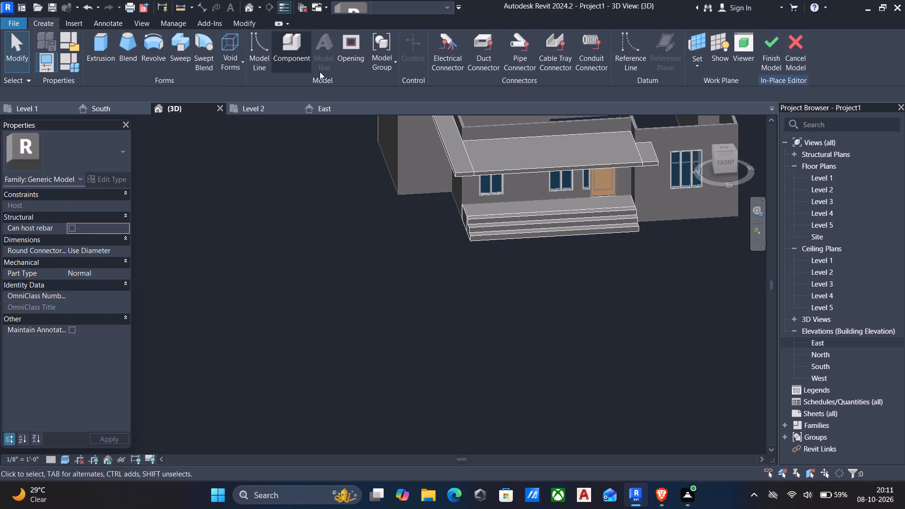
left_click(96, 47)
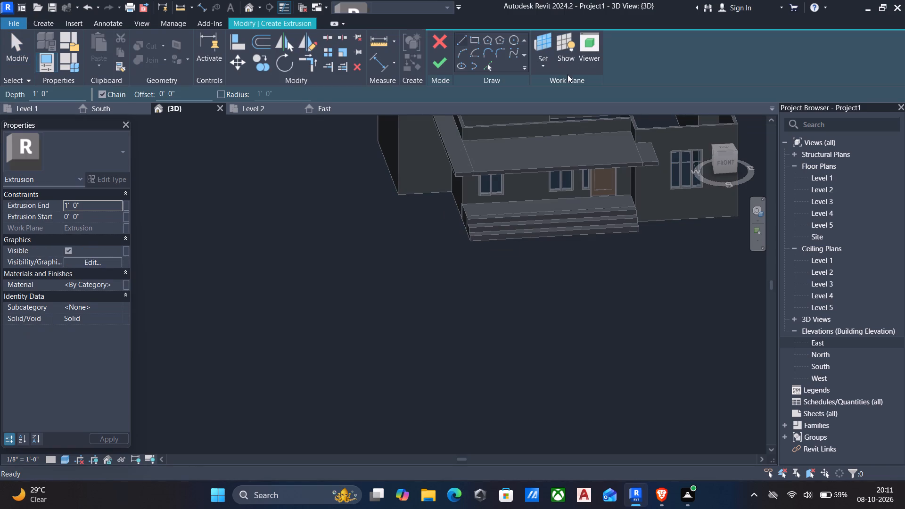
left_click(538, 66)
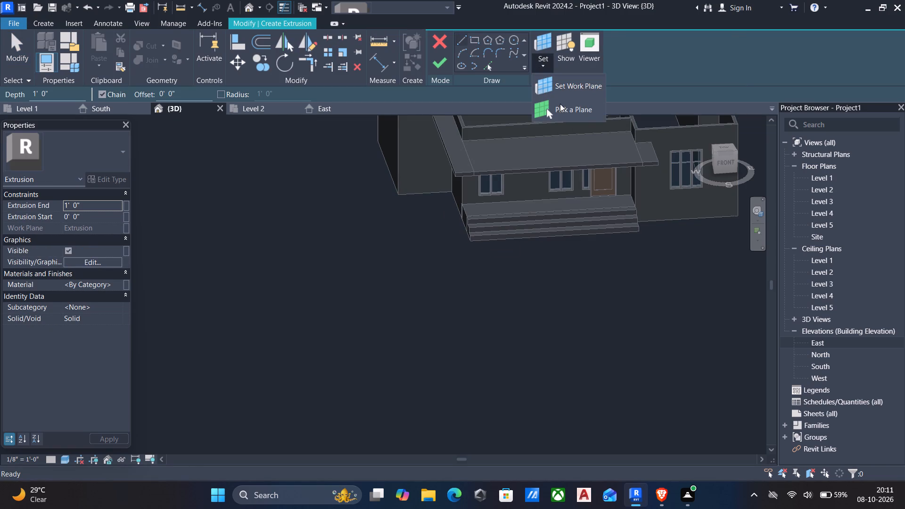
left_click(561, 109)
scroll(532, 216, "up", 5)
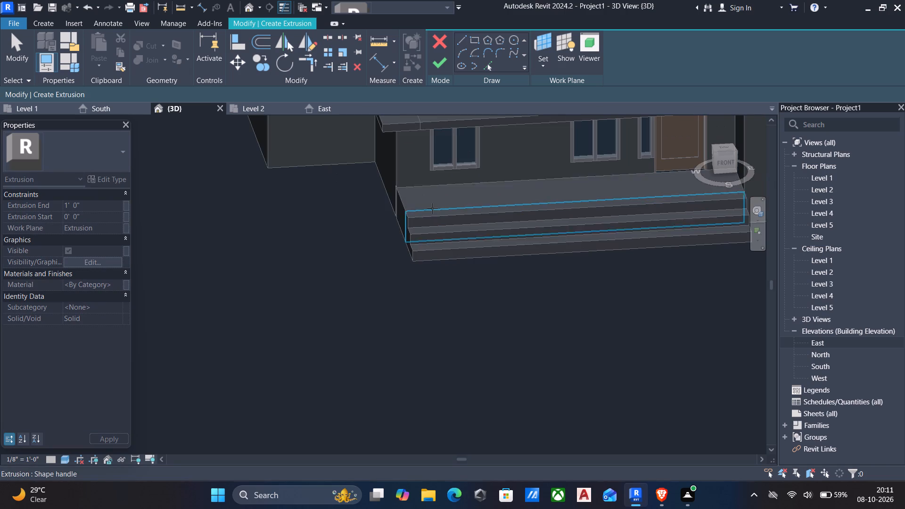
left_click(409, 210)
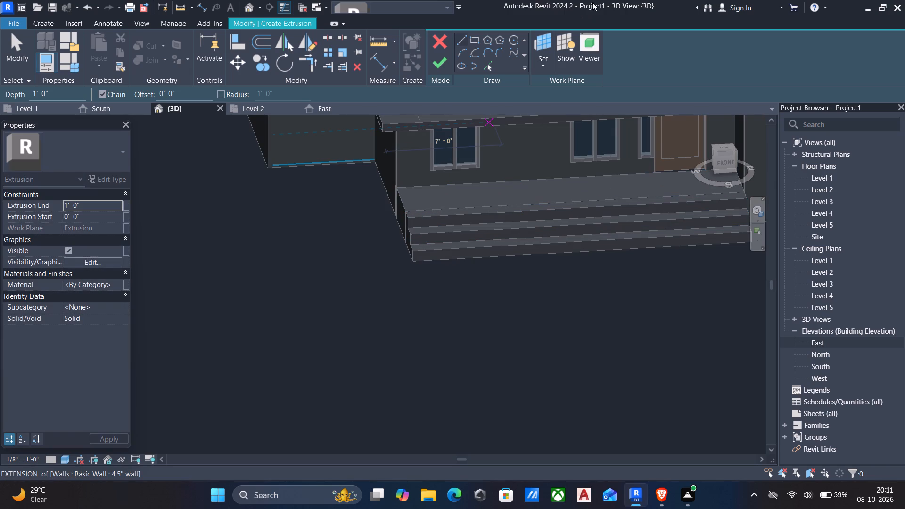
left_click(470, 36)
scroll(426, 207, "up", 2)
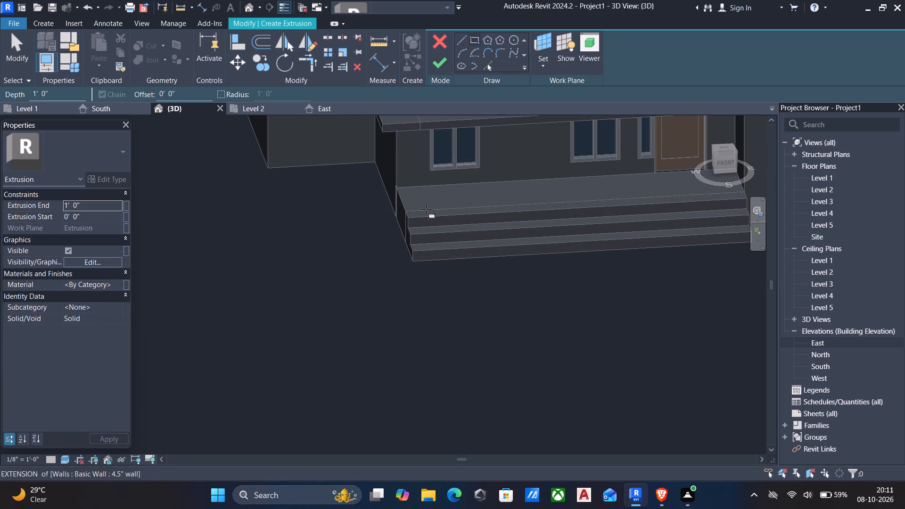
scroll(426, 209, "up", 8)
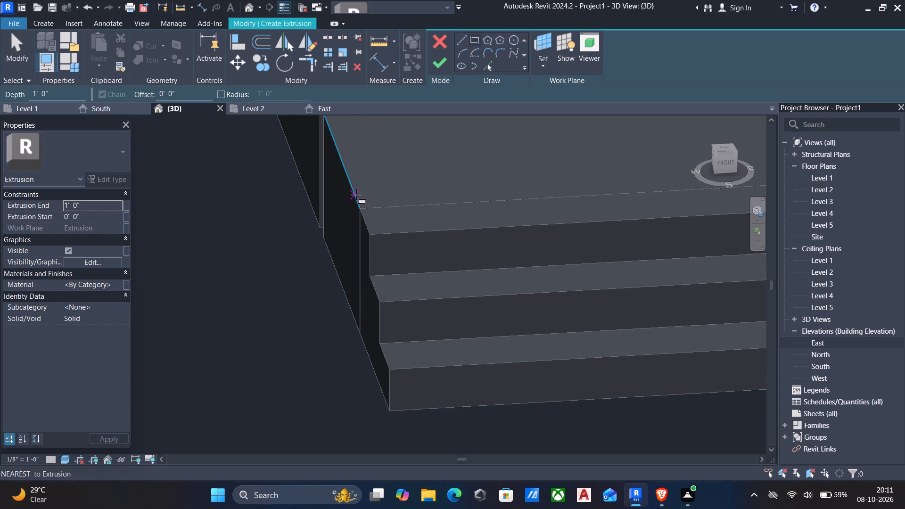
left_click(370, 230)
scroll(416, 188, "up", 3)
left_click(416, 187)
key("Escape")
key("Escape")
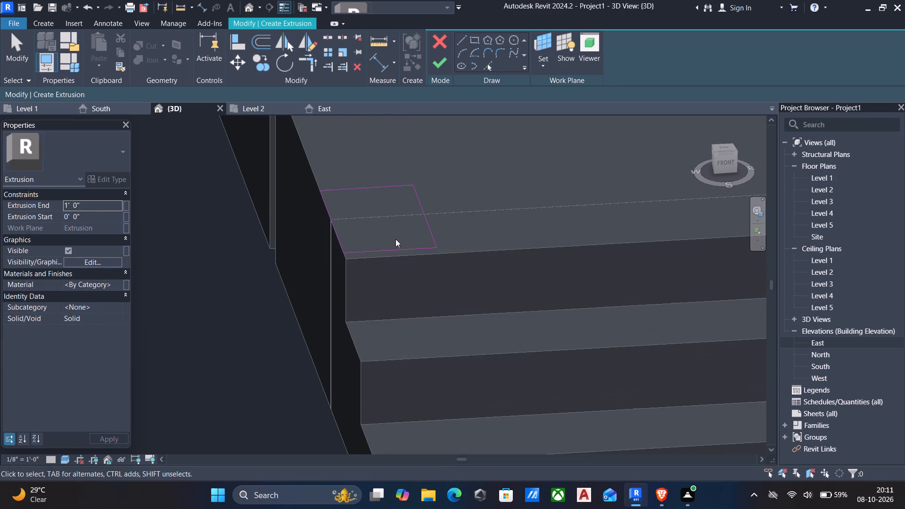
Set the rectangle's sides to 1' by 1' and finish the sketch as an extrusion 1' 0" deep.
left_click(393, 245)
left_click(314, 220)
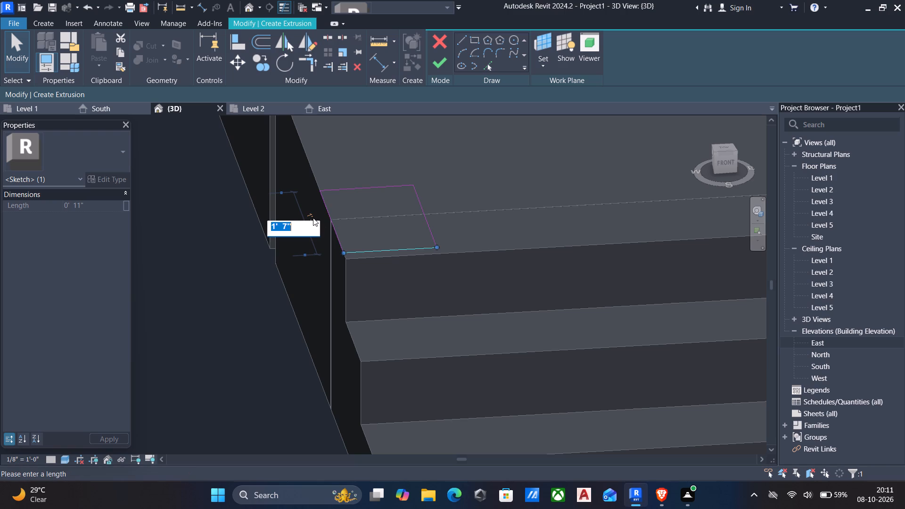
type("1'")
key("Return")
left_click(420, 207)
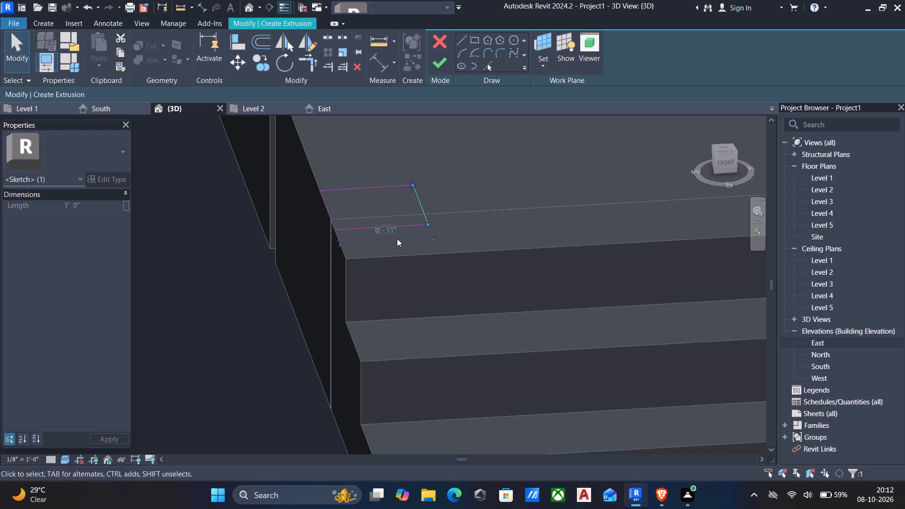
left_click(390, 230)
key("1")
key("apostrophe")
key("Return")
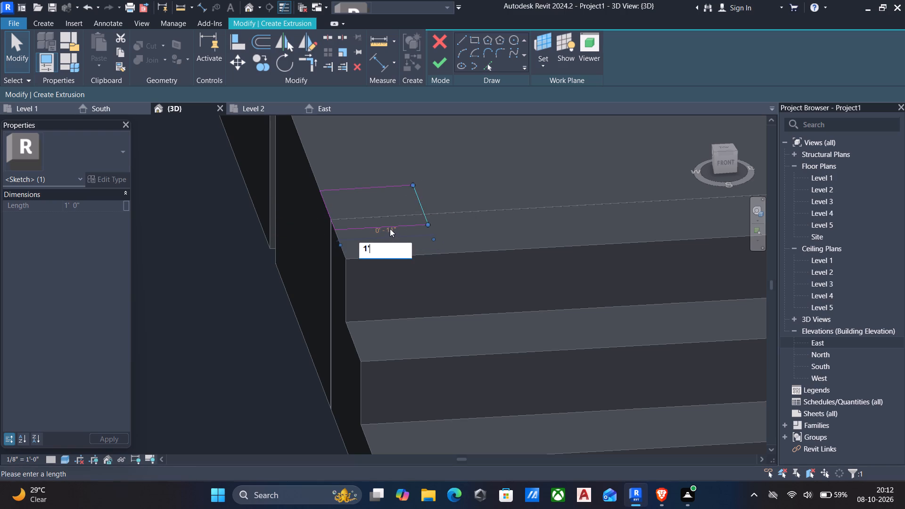
scroll(438, 231, "down", 4)
middle_click_drag(436, 237, 432, 263)
scroll(433, 262, "up", 2)
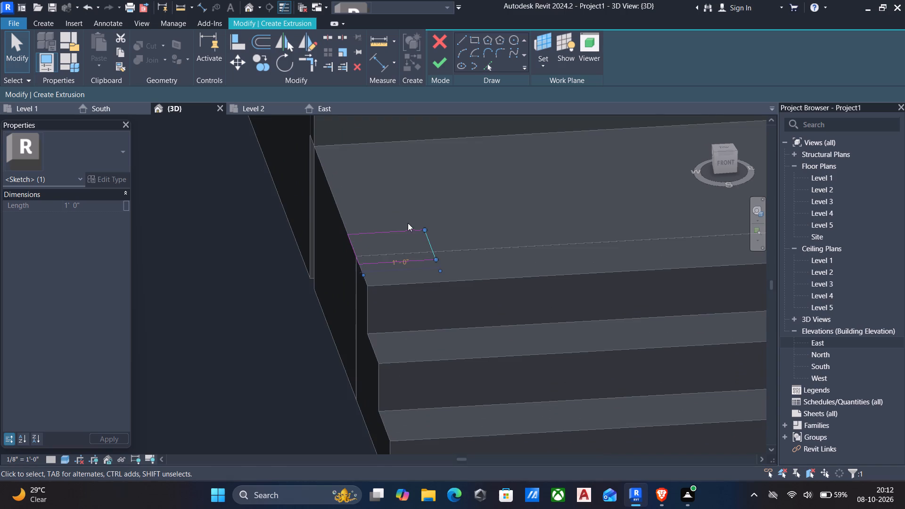
left_click(402, 230)
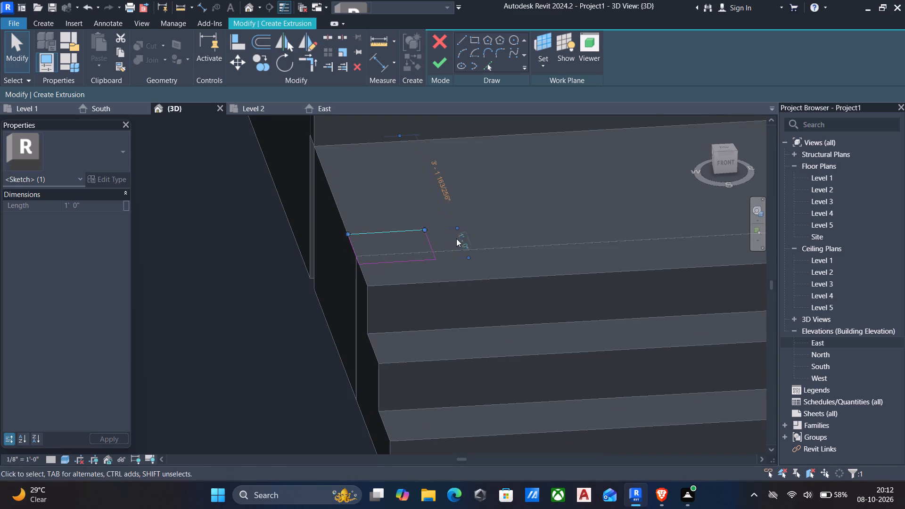
left_click(438, 68)
Examine the new block's position on the platform relative to the steps, side wall and canopy above.
scroll(438, 129, "down", 3)
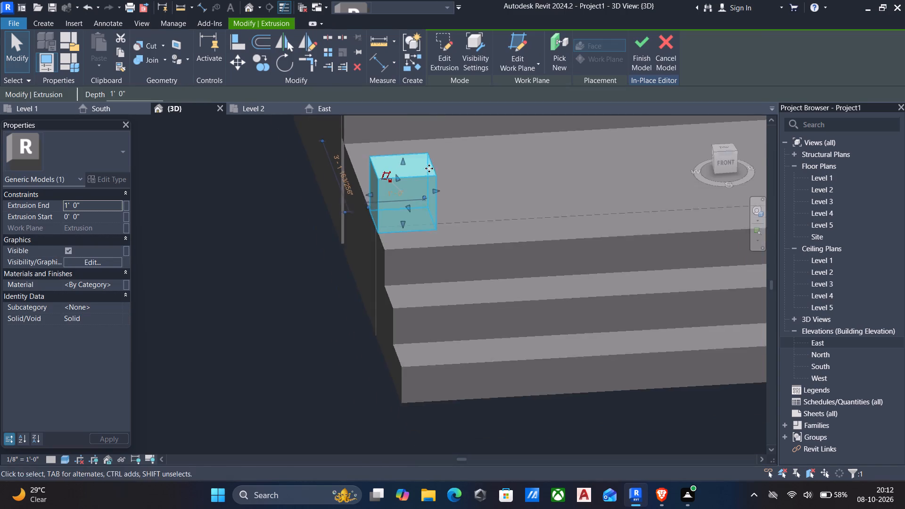
middle_click_drag(428, 170, 428, 208)
middle_click_drag(428, 208, 590, 172)
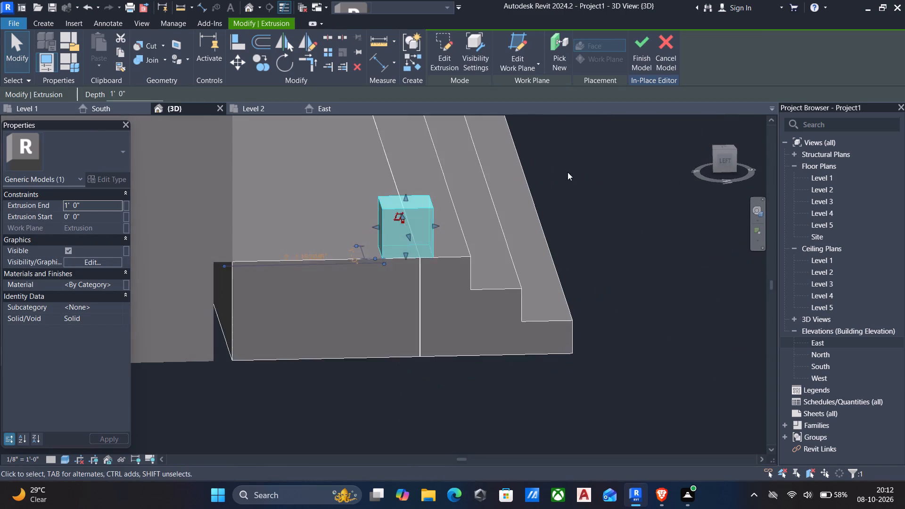
scroll(566, 175, "down", 2)
middle_click_drag(559, 188, 550, 144, "shift")
scroll(554, 148, "down", 1)
middle_click_drag(554, 179, 566, 298)
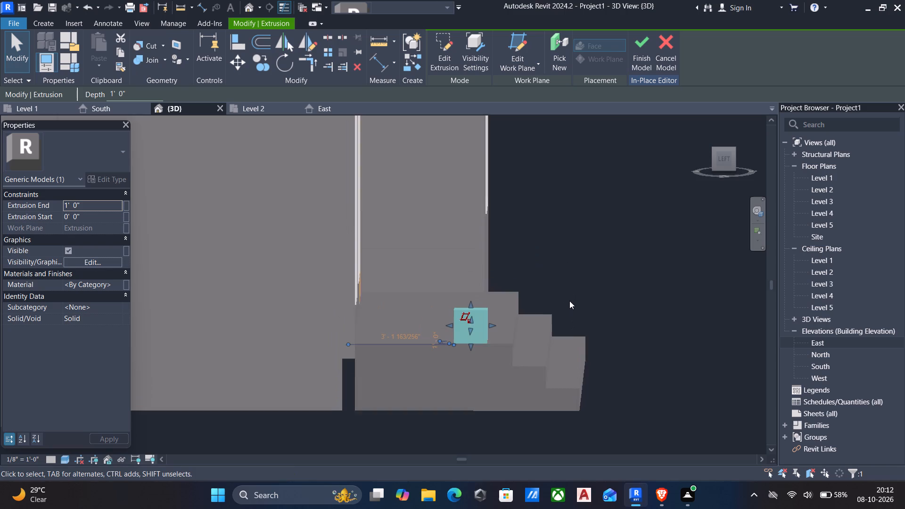
middle_click_drag(573, 304, 542, 335, "shift")
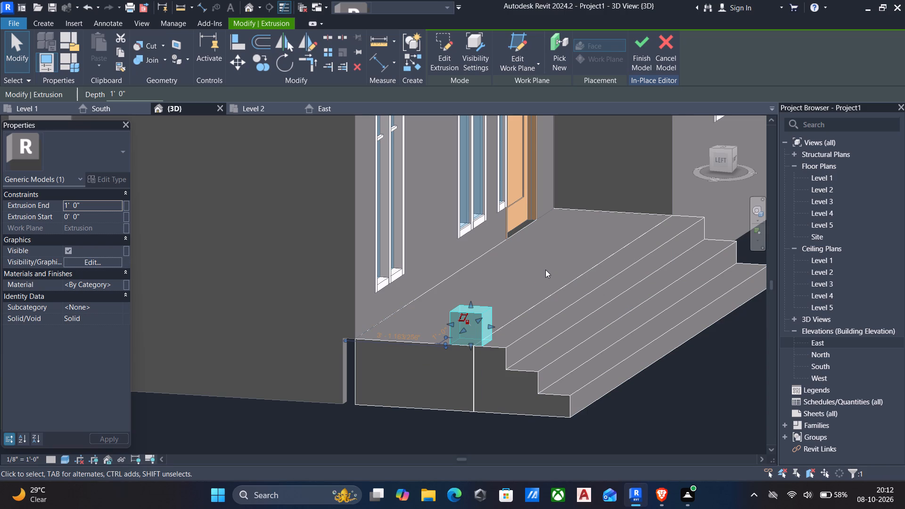
scroll(558, 290, "down", 4)
middle_click_drag(553, 300, 525, 338, "shift")
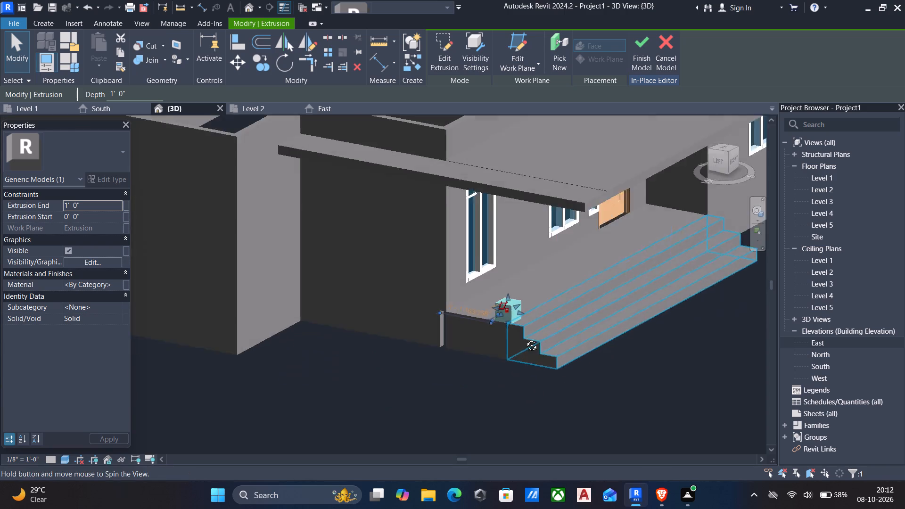
middle_click_drag(525, 338, 555, 308, "shift")
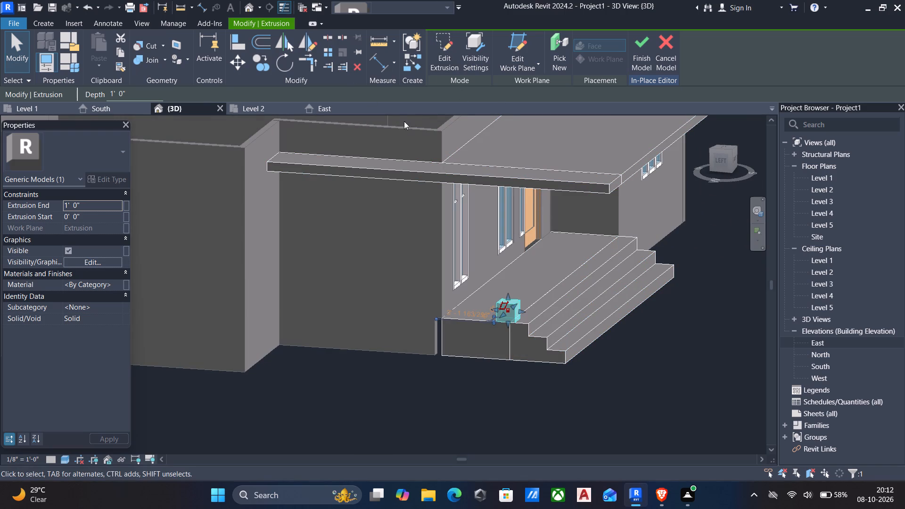
scroll(408, 129, "down", 2)
middle_click_drag(413, 150, 495, 166, "shift")
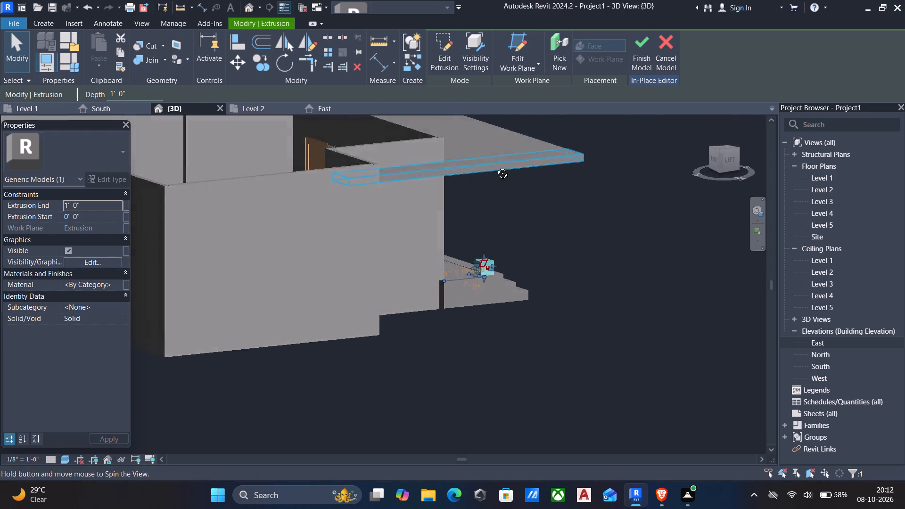
middle_click_drag(495, 166, 387, 214, "shift")
scroll(414, 246, "up", 6)
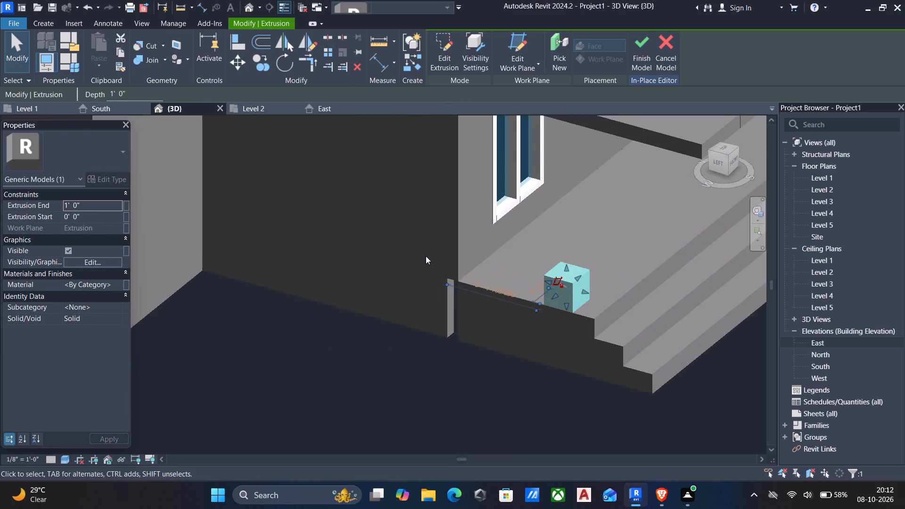
scroll(445, 284, "down", 1)
middle_click_drag(445, 285, 513, 203, "shift")
scroll(471, 268, "up", 6)
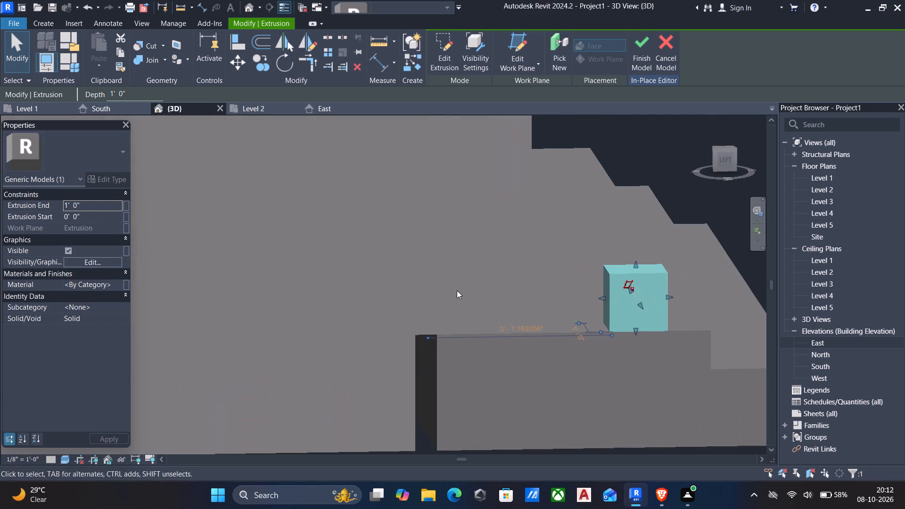
scroll(417, 345, "down", 5)
middle_click_drag(418, 347, 381, 349, "shift")
scroll(392, 322, "up", 3)
scroll(399, 321, "down", 3)
key("Escape")
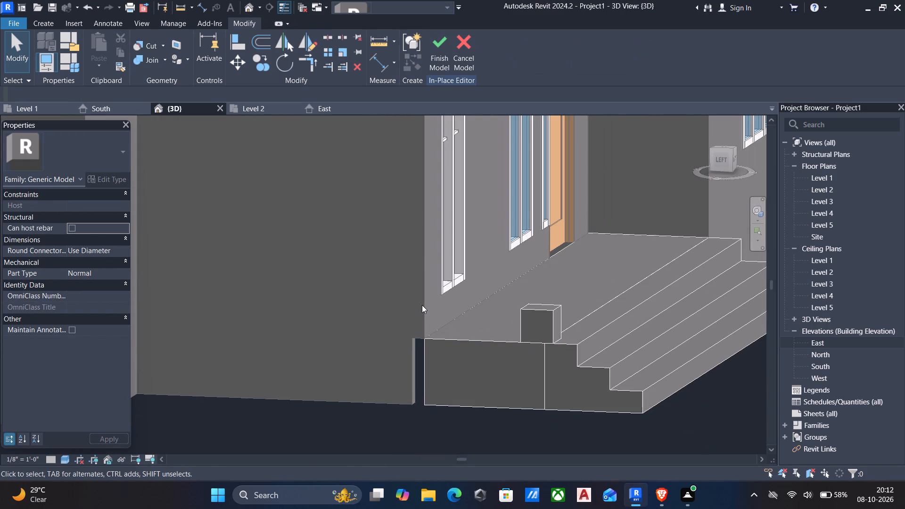
left_click(422, 305)
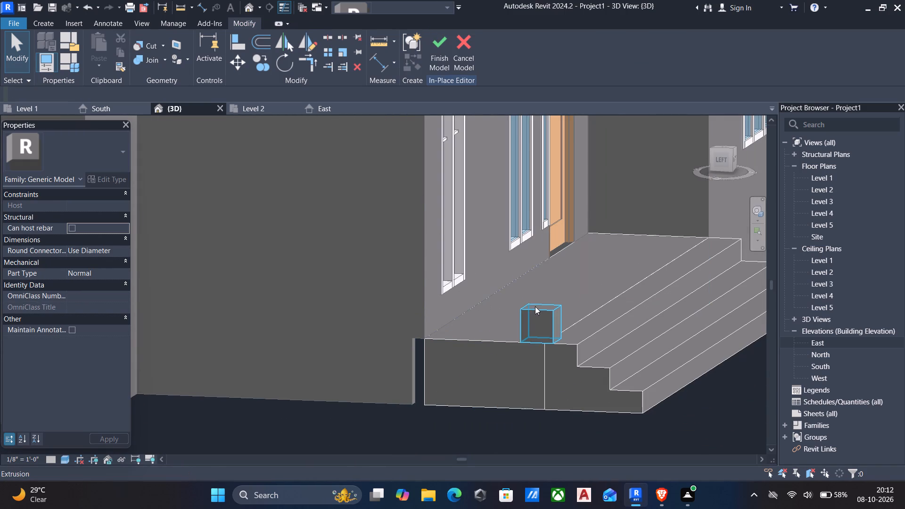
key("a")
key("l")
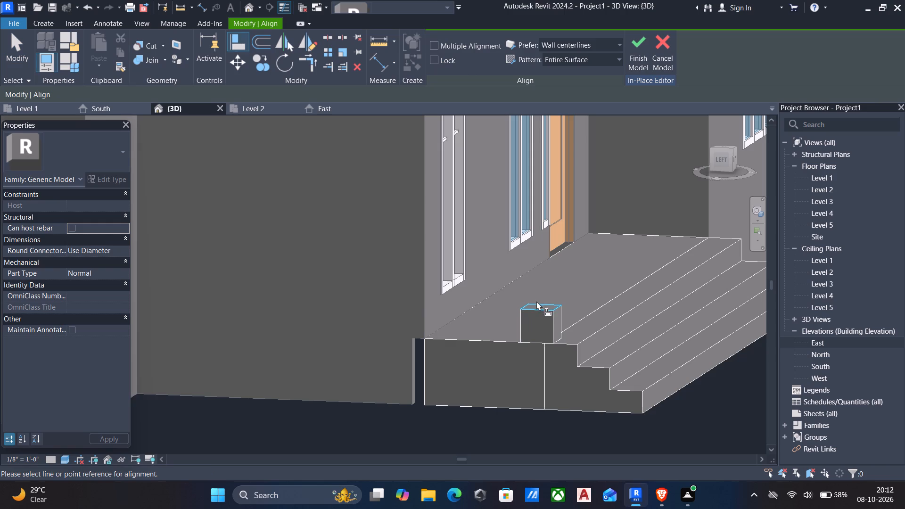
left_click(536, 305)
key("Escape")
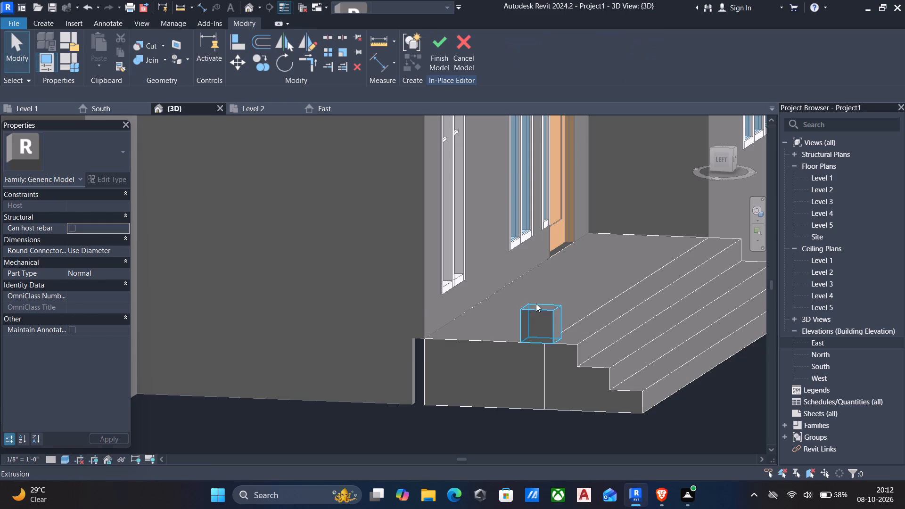
Align the block's top face with the underside of the canopy so it forms a full-height column.
key("a")
key("l")
scroll(537, 301, "down", 2)
middle_click_drag(536, 328, 562, 209, "shift")
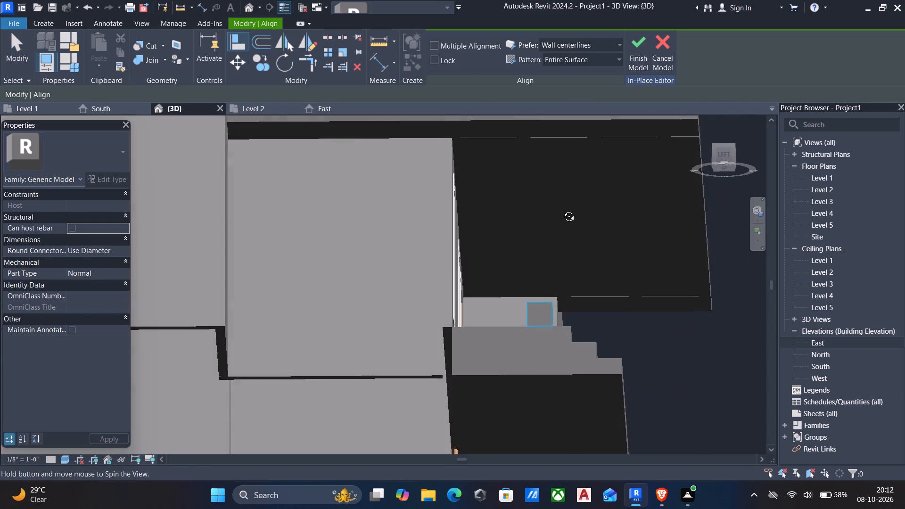
middle_click_drag(562, 209, 562, 208, "shift")
scroll(564, 181, "down", 2)
middle_click_drag(558, 221, 536, 369)
scroll(539, 365, "up", 1)
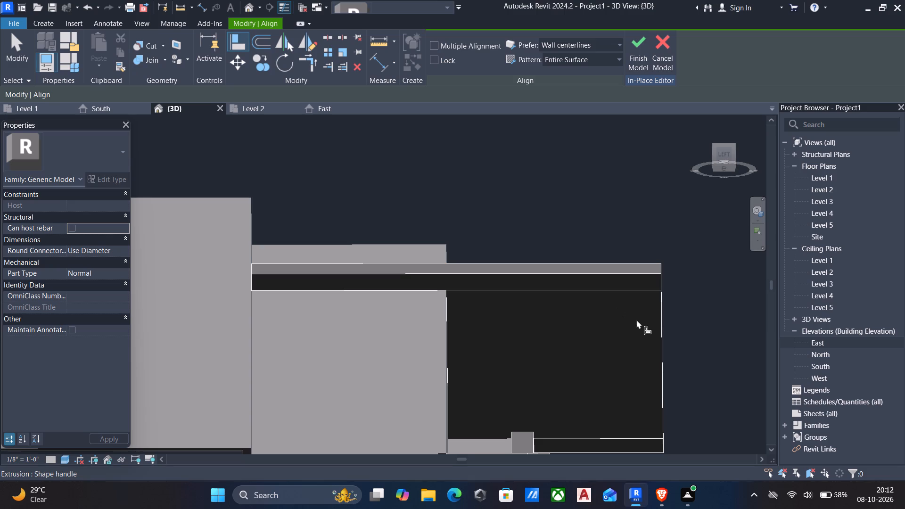
left_click(661, 331)
scroll(648, 331, "down", 2)
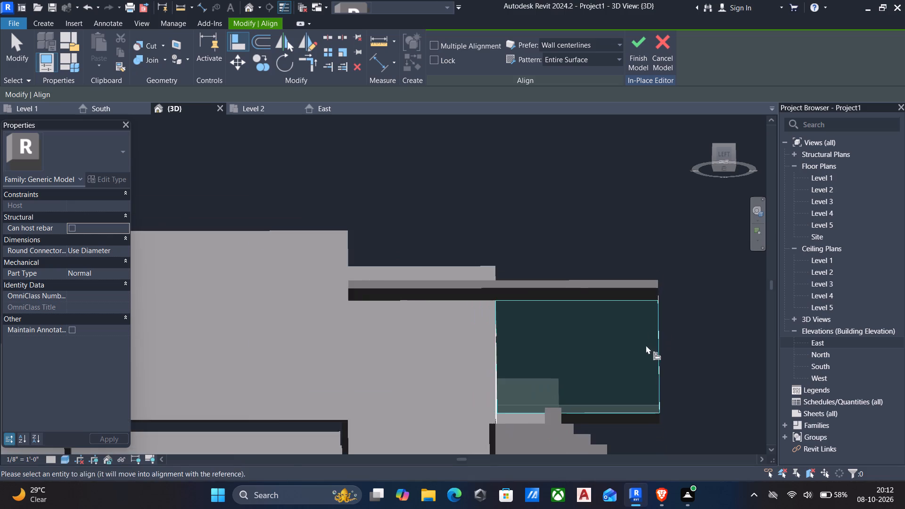
middle_click_drag(644, 347, 624, 508)
scroll(596, 409, "up", 5)
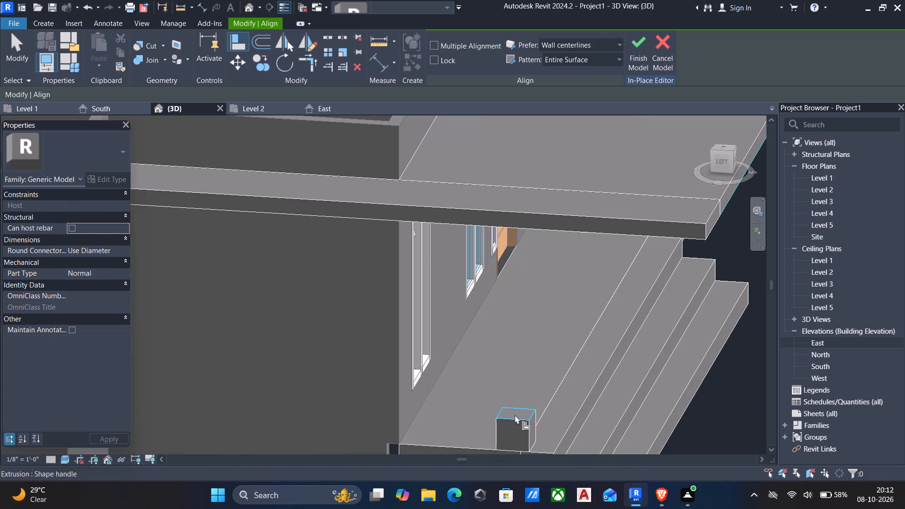
left_click(515, 415)
scroll(523, 396, "down", 5)
middle_click(537, 408)
key("Escape")
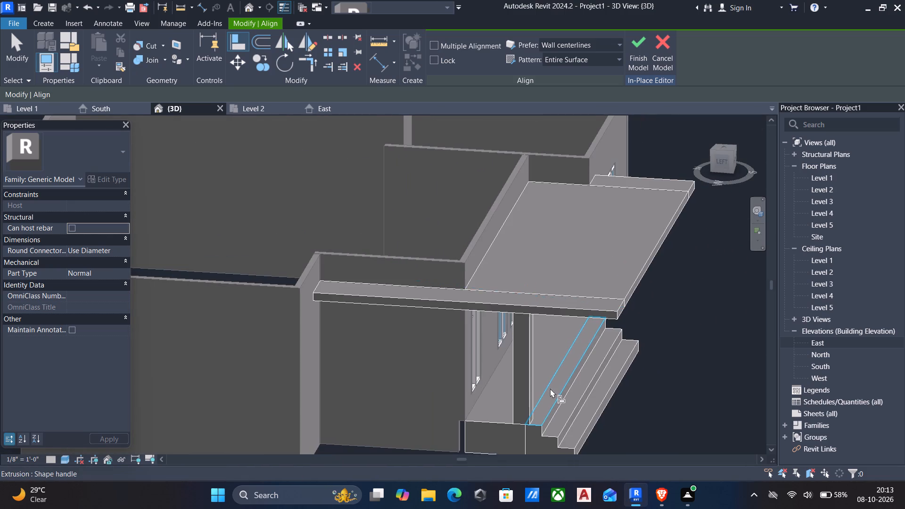
scroll(551, 388, "down", 3)
middle_click_drag(550, 398, 449, 400, "shift")
scroll(465, 400, "up", 6)
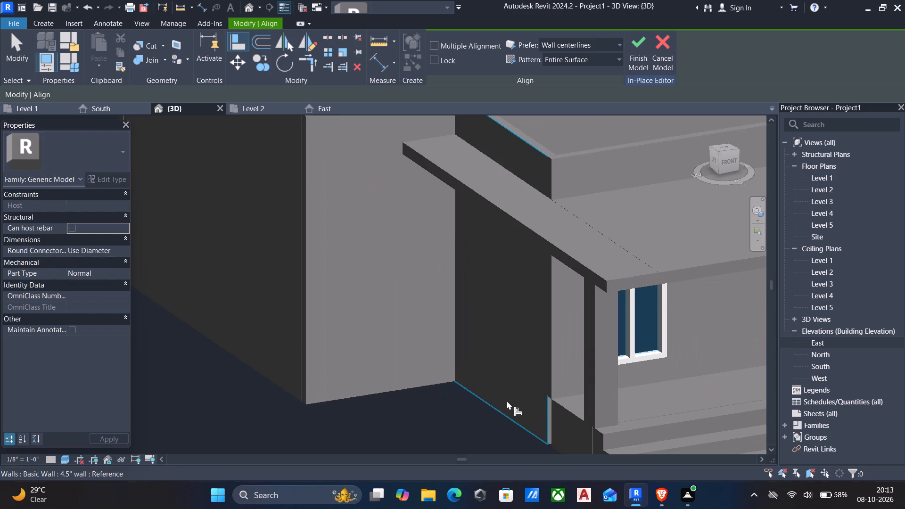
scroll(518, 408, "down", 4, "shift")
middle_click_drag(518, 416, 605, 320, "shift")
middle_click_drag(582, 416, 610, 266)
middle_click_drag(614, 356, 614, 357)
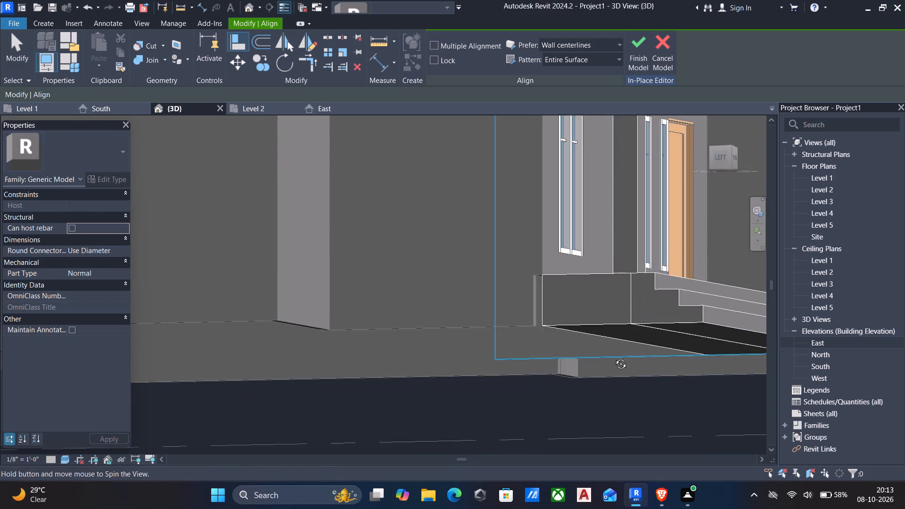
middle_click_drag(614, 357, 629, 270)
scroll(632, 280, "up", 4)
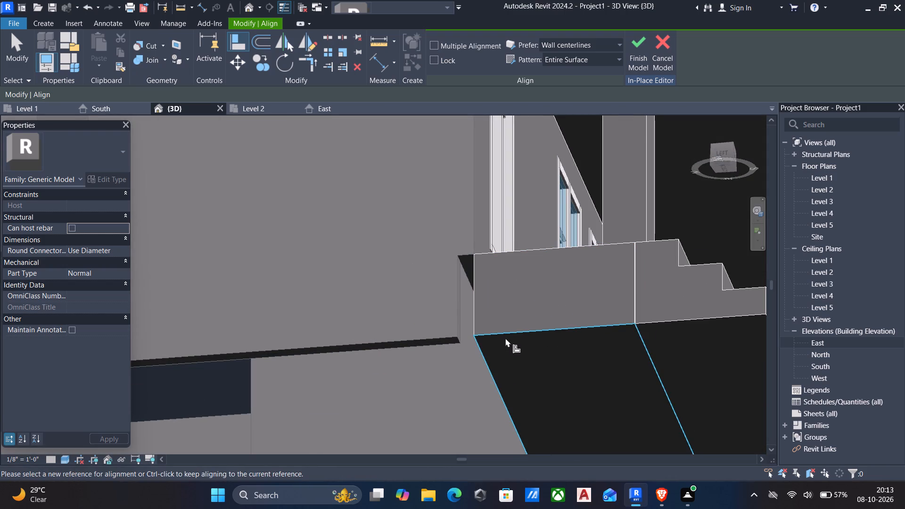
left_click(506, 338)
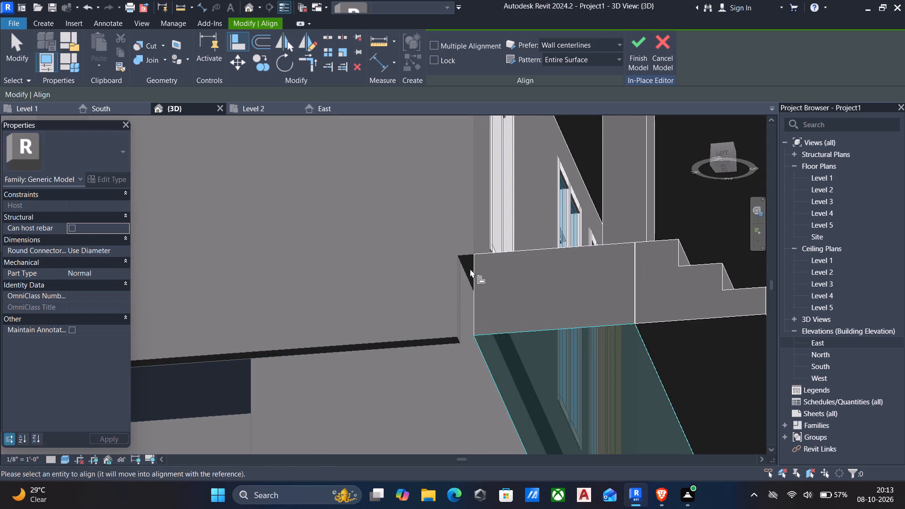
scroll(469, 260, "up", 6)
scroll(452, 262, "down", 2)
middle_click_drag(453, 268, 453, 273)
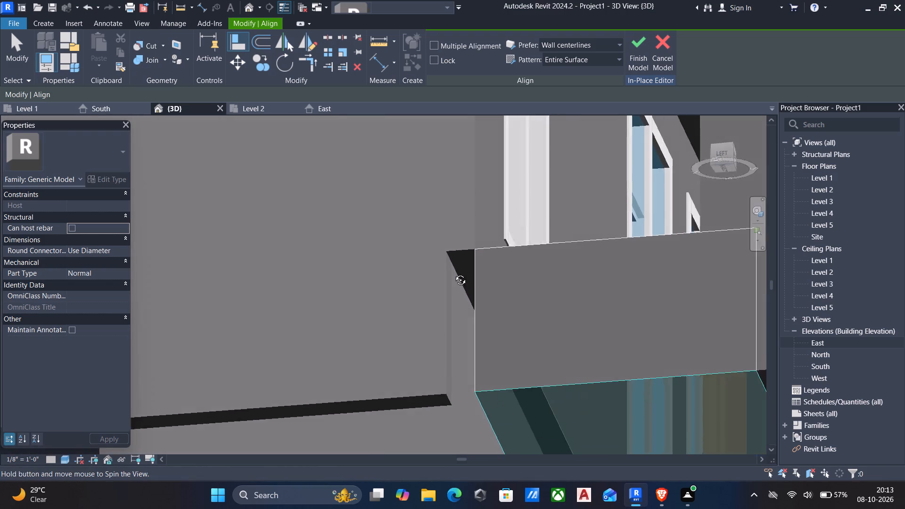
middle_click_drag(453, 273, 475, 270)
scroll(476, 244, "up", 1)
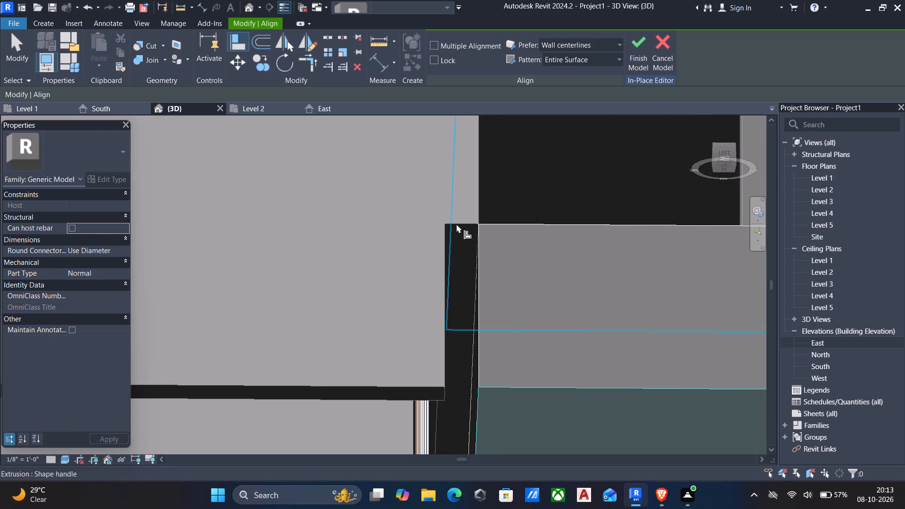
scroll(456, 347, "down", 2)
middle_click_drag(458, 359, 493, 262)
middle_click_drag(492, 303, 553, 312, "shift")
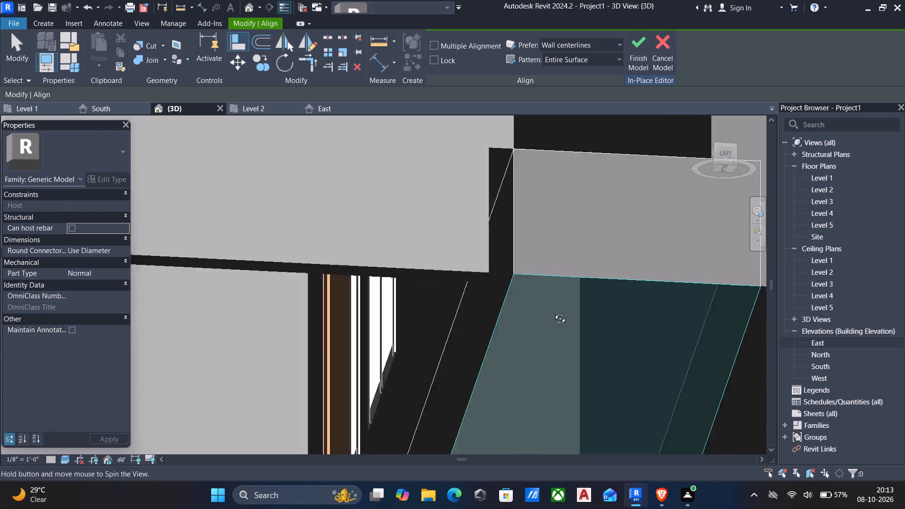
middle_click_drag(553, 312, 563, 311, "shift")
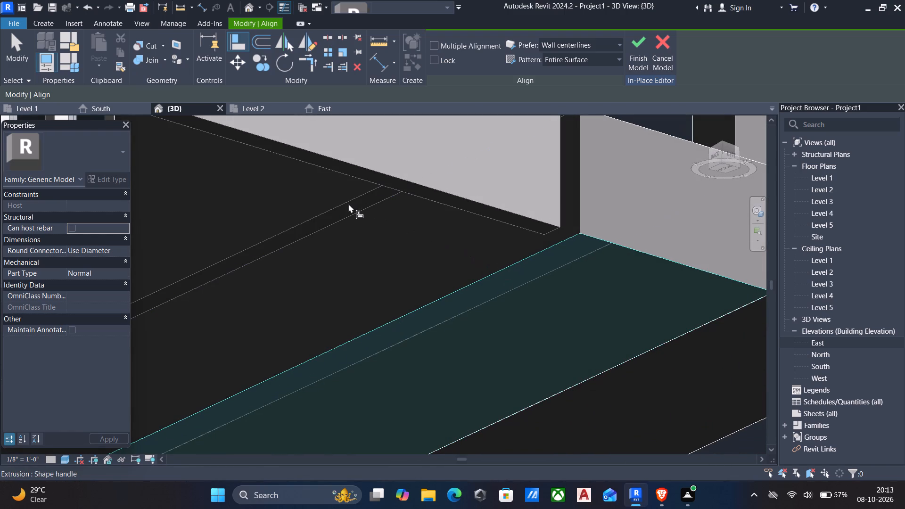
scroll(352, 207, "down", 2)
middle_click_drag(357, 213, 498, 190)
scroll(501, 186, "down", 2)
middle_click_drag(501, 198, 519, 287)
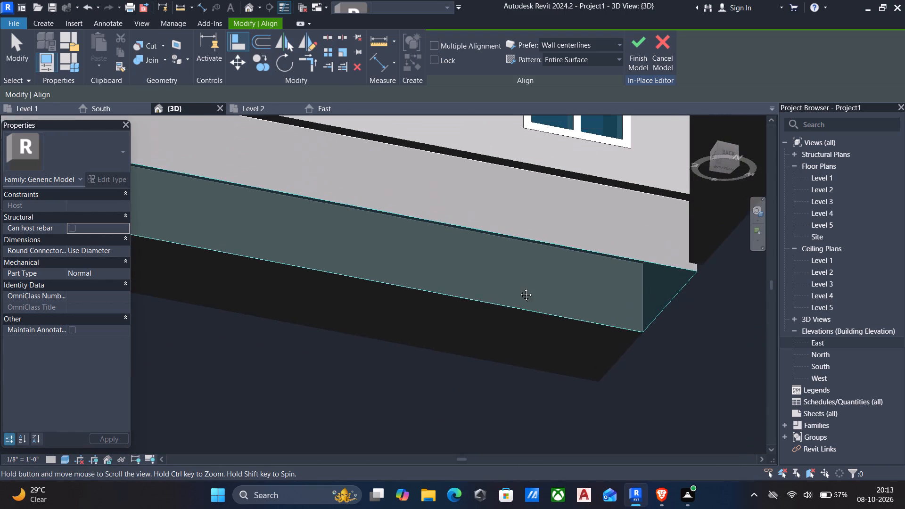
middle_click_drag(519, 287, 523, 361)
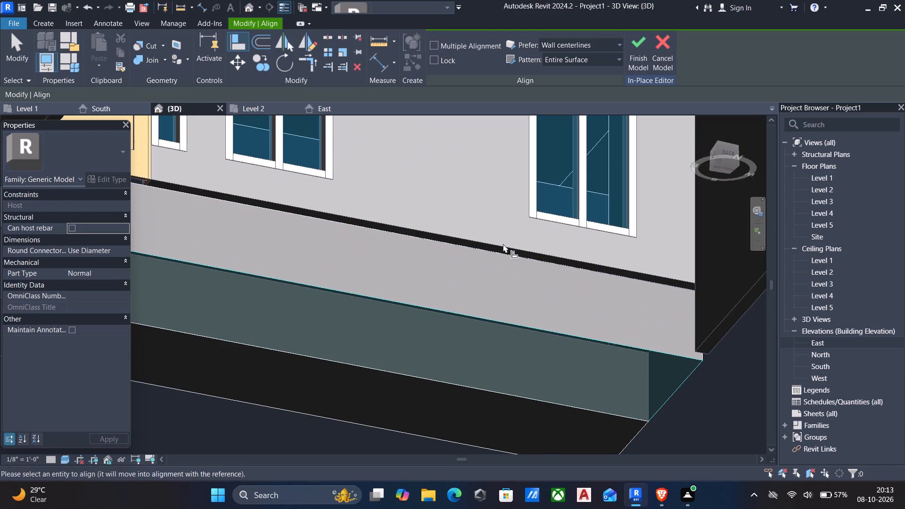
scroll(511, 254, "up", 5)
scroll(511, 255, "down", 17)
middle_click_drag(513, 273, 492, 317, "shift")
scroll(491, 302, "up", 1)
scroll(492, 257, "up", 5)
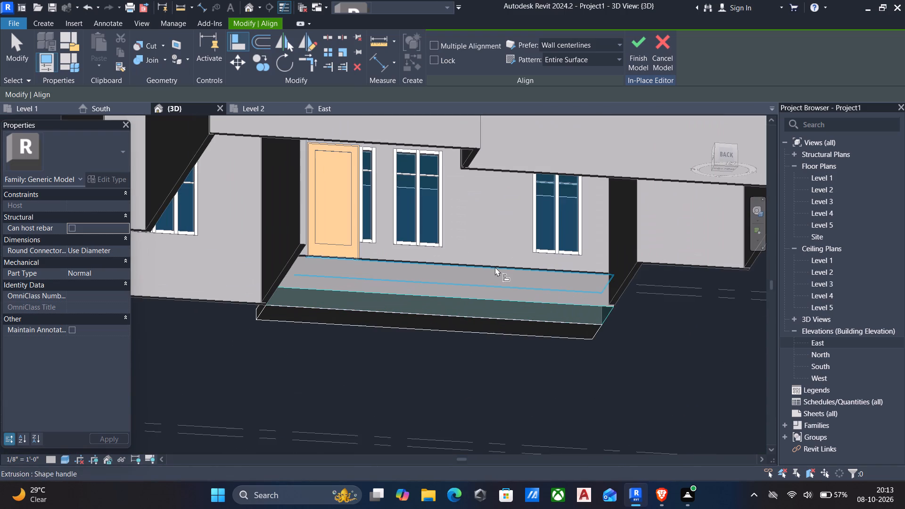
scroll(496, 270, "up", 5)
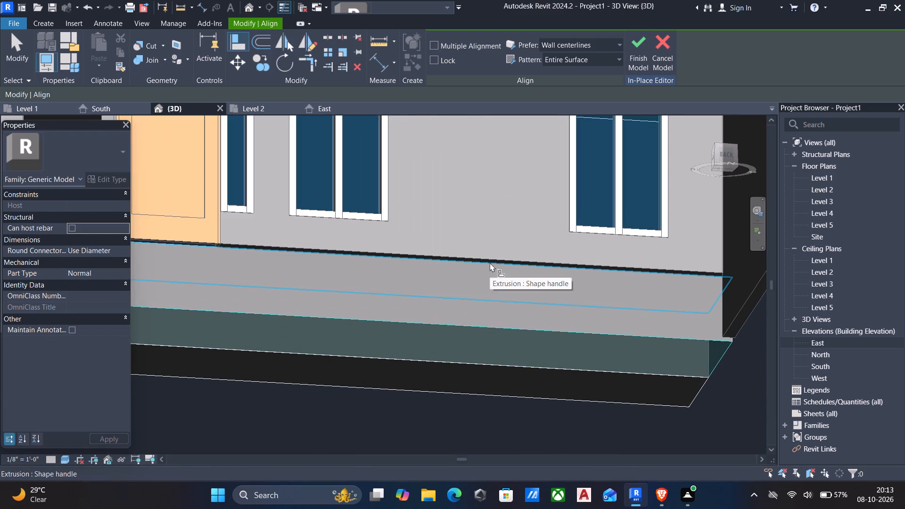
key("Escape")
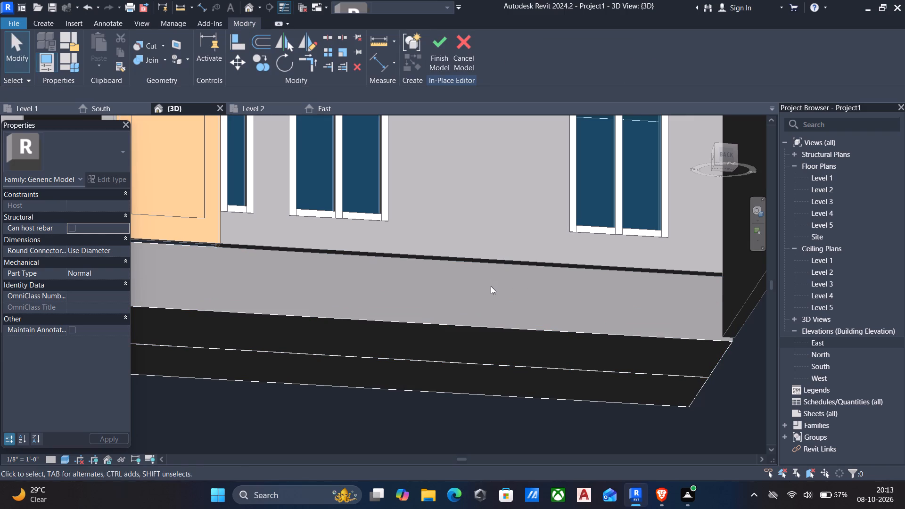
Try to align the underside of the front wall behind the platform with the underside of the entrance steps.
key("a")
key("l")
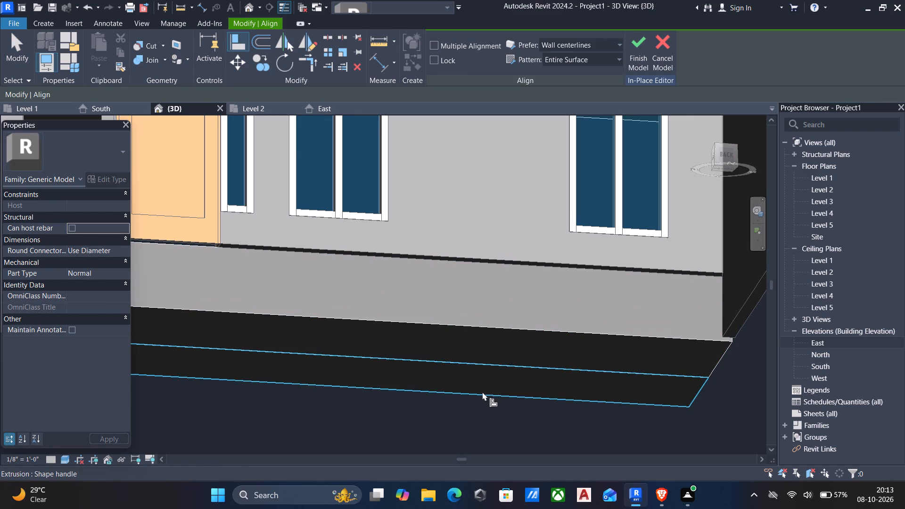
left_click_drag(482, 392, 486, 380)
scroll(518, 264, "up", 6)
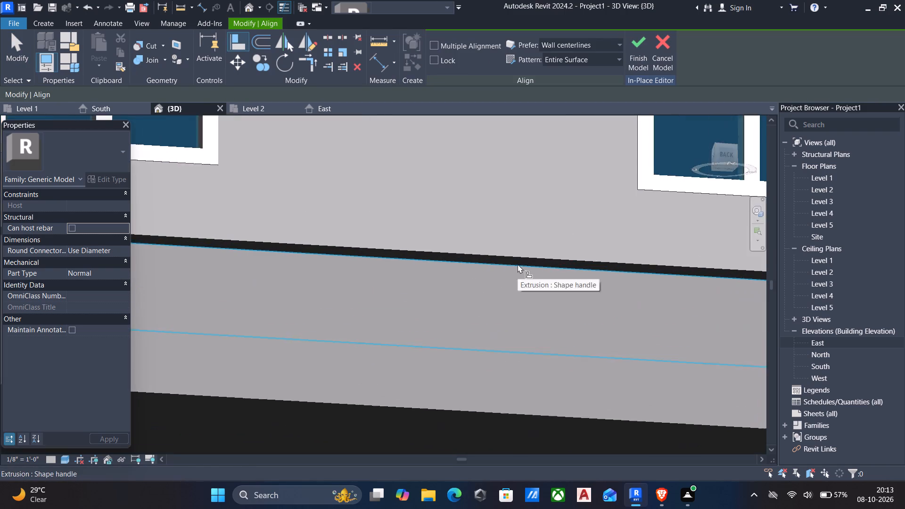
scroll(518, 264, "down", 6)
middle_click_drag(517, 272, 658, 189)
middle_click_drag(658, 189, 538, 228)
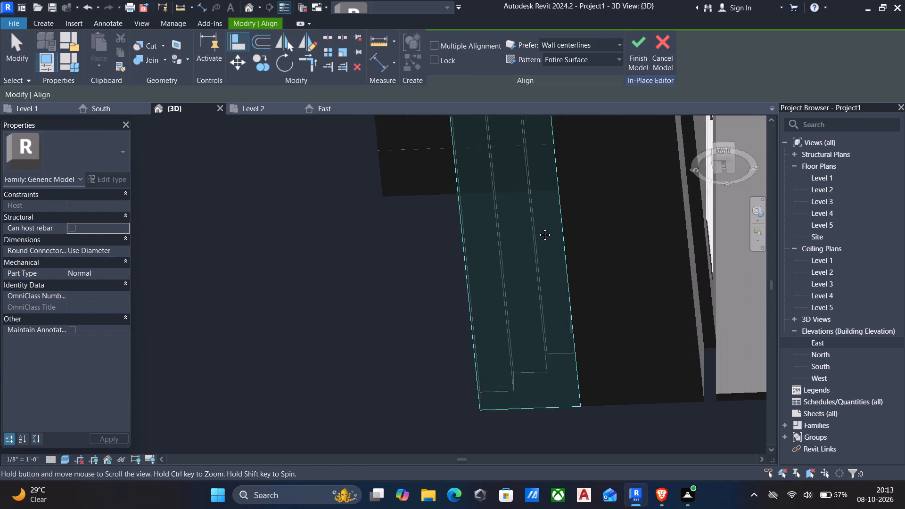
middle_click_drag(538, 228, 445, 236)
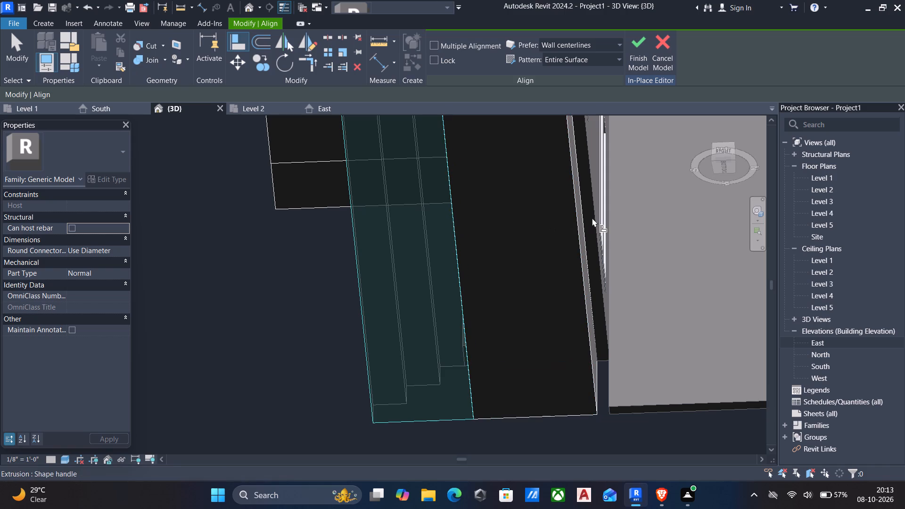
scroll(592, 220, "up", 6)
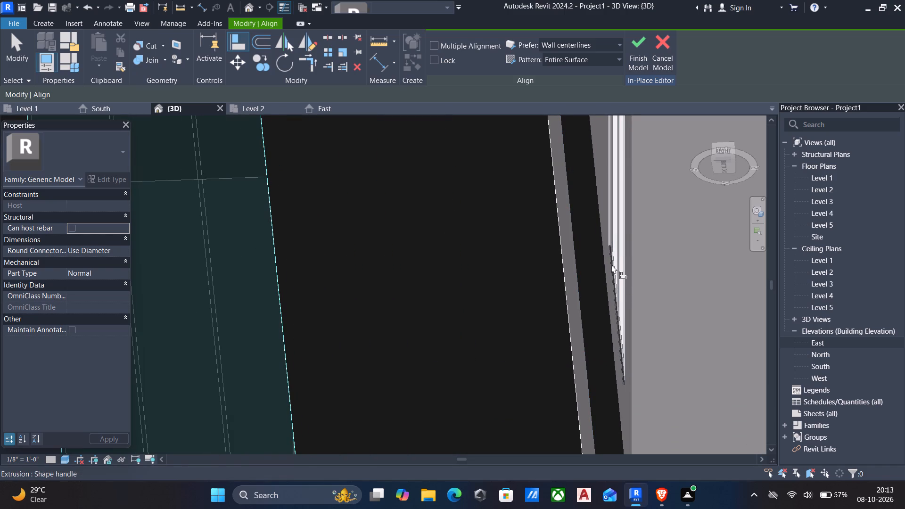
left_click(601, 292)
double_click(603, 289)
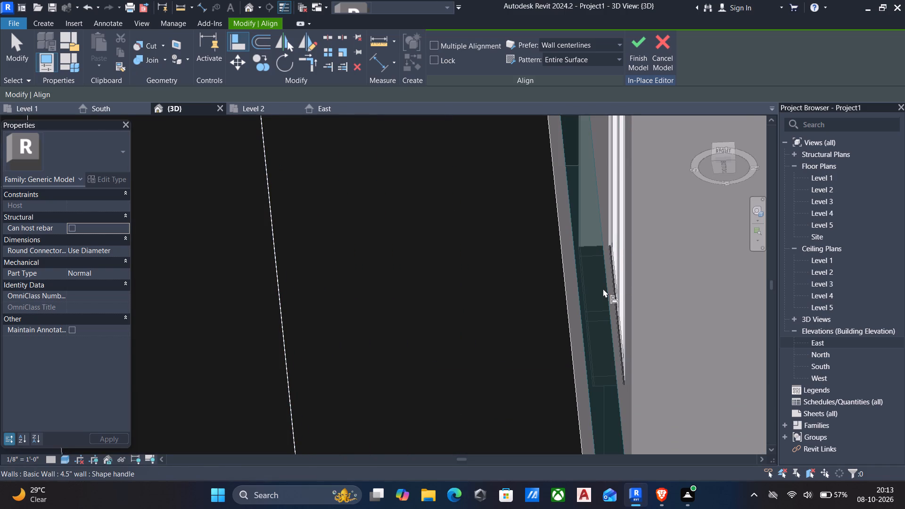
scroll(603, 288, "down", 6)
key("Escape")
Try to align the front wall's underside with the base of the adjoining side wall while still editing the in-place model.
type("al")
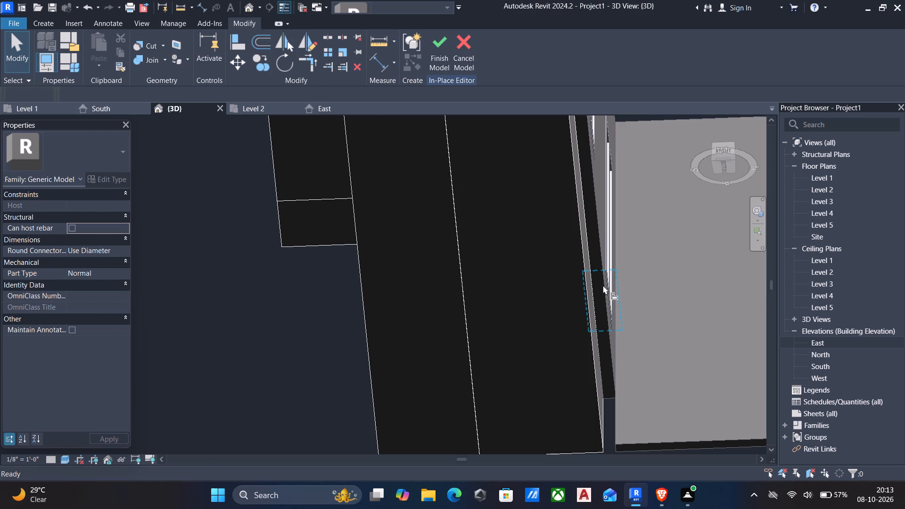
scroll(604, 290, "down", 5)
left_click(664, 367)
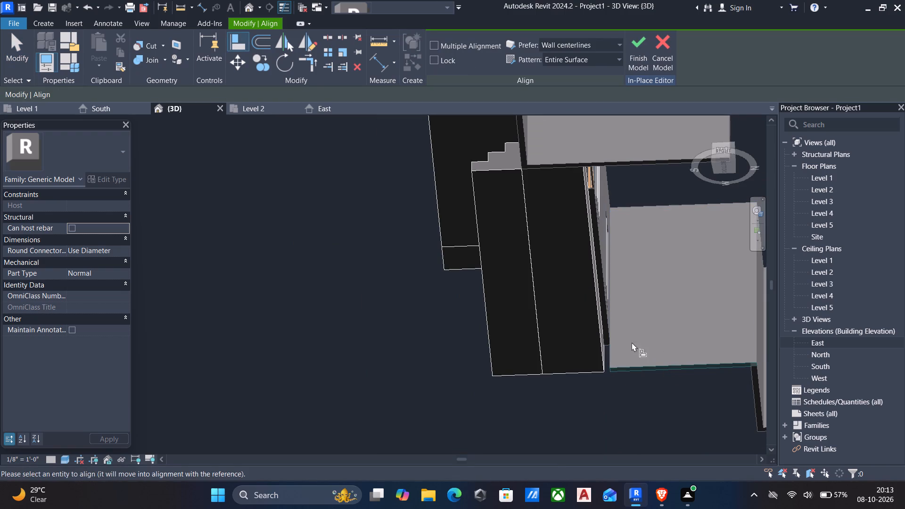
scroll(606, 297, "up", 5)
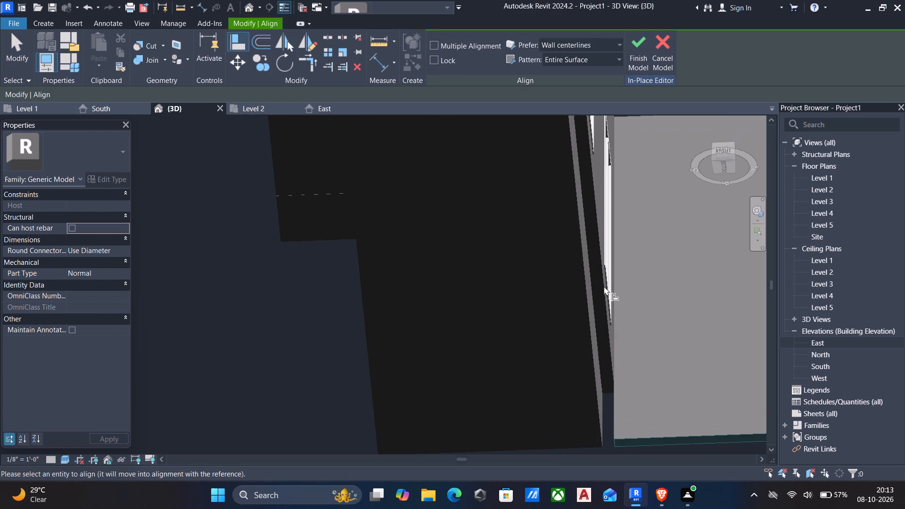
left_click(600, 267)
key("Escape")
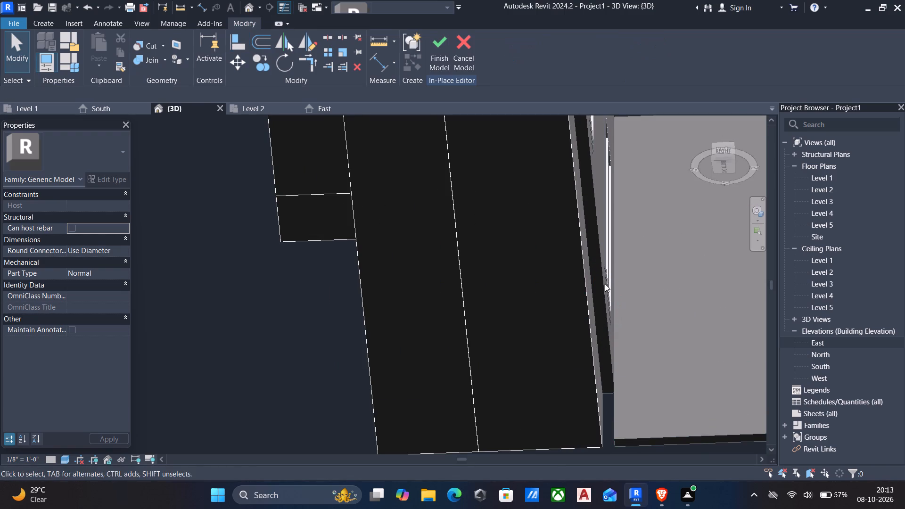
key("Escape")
Finish the in-place model containing the platform, steps, canopy and column.
left_click(603, 306)
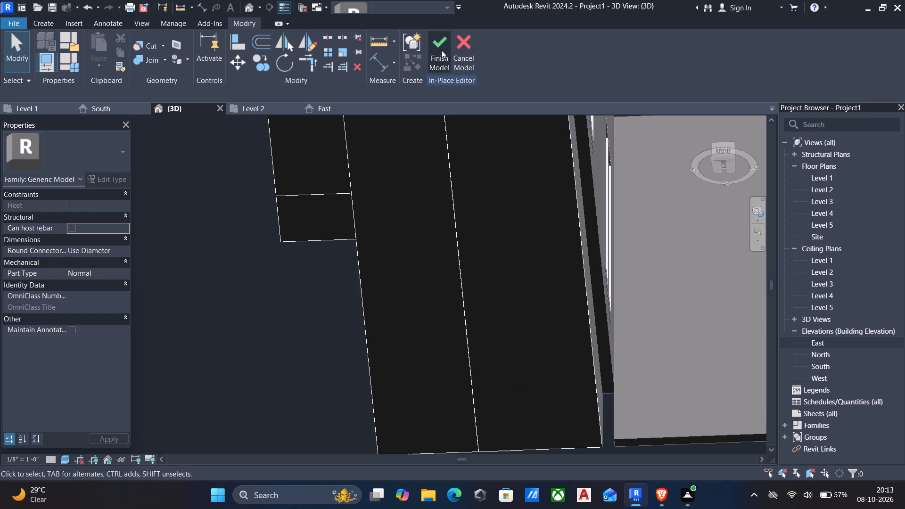
left_click(441, 50)
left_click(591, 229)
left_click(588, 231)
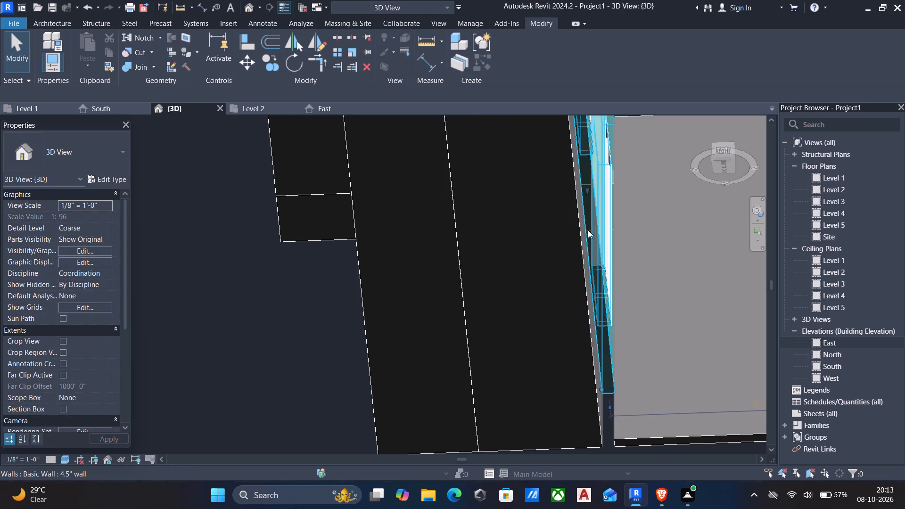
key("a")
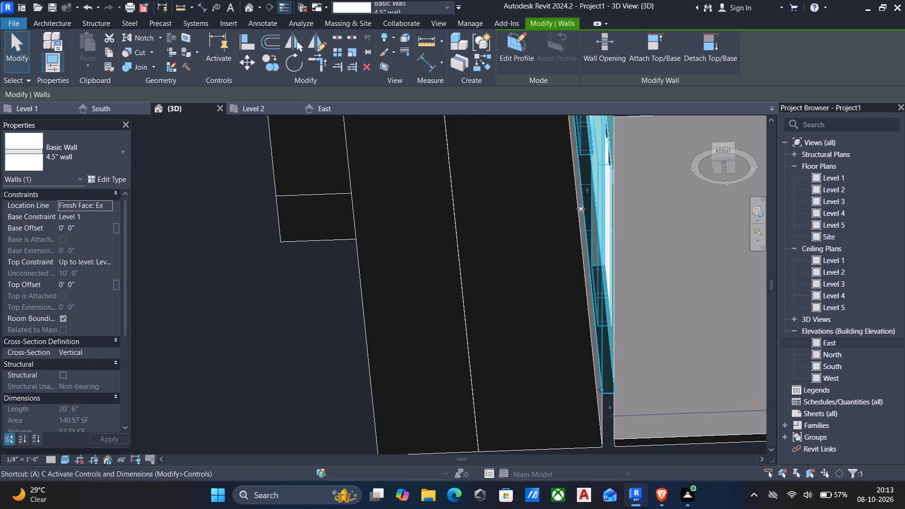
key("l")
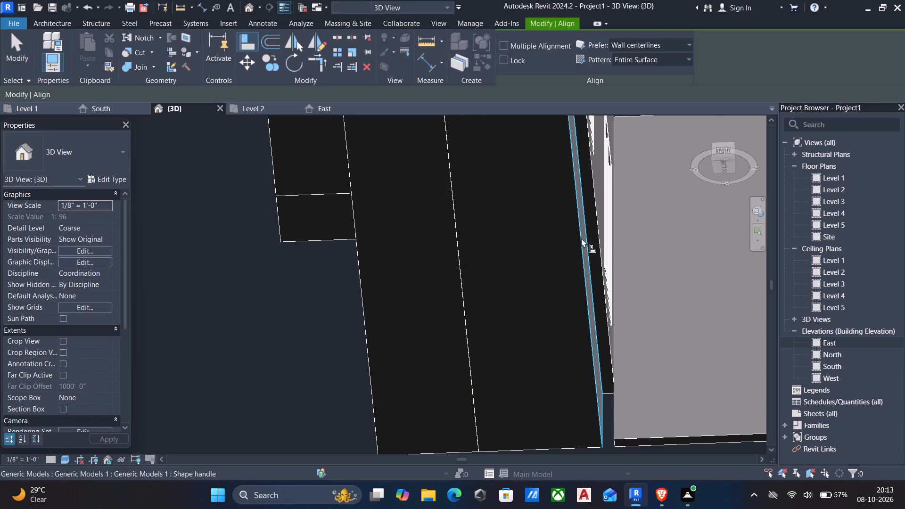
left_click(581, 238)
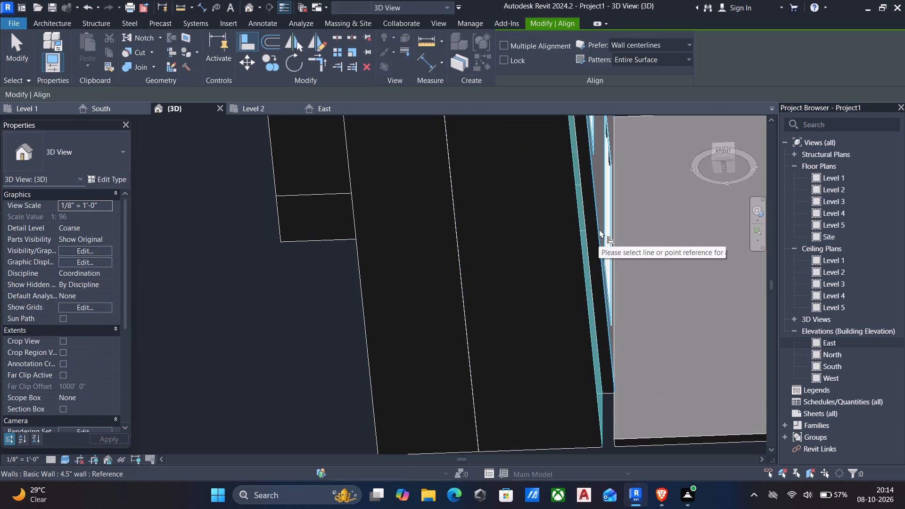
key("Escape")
Align the underside of the front wall behind the platform with the base of the adjoining side wall.
type("al")
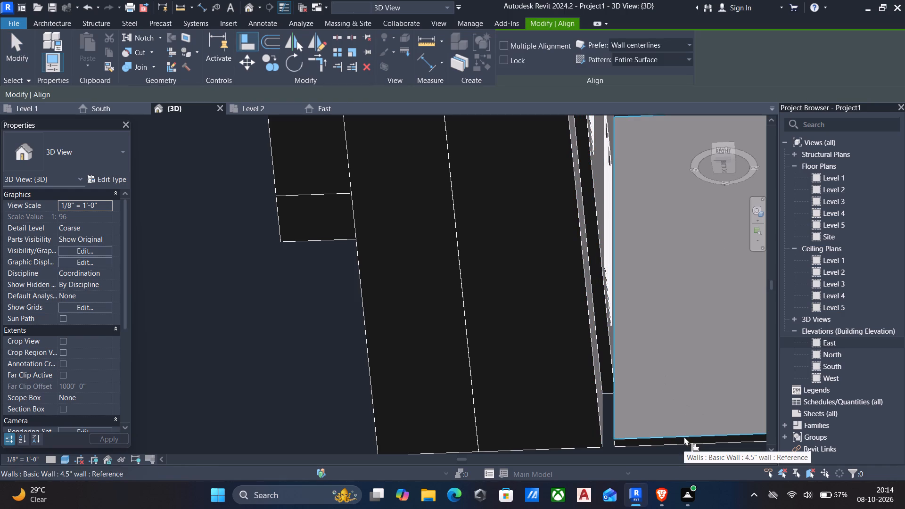
scroll(682, 430, "down", 5)
middle_click_drag(682, 429, 680, 405)
scroll(682, 409, "up", 4)
left_click(685, 408)
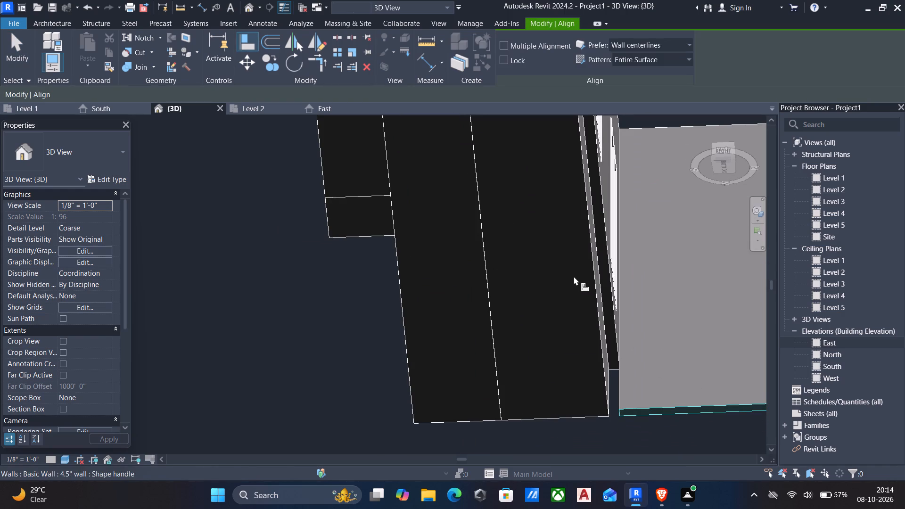
left_click(603, 271)
scroll(608, 274, "down", 5)
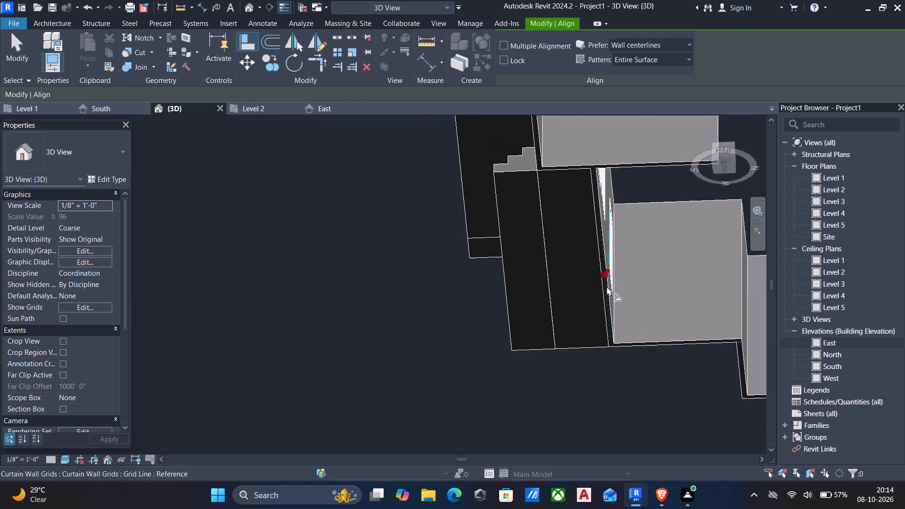
Examine the whole building from below, the side and the front, checking the wall bases, steps, column and canopy.
middle_click_drag(605, 288, 220, 407, "shift")
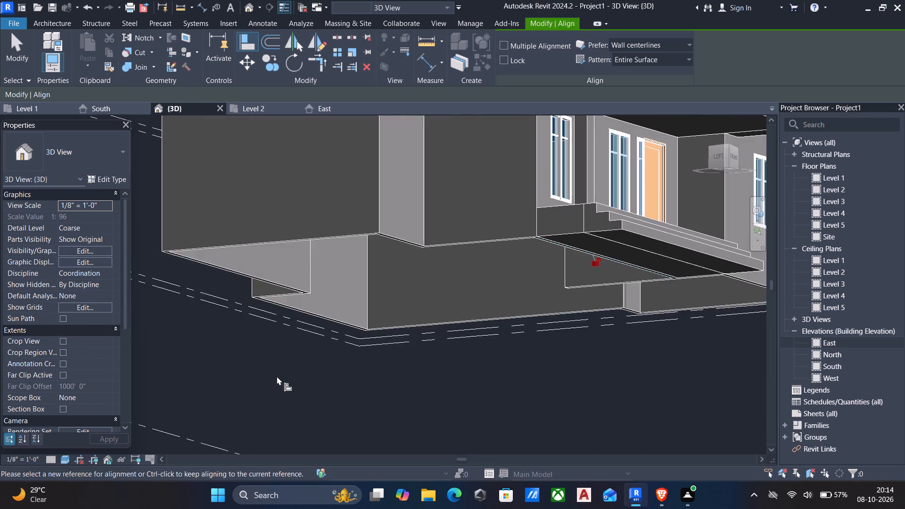
middle_click_drag(336, 362, 291, 419, "shift")
key("Escape")
scroll(365, 380, "down", 3)
middle_click_drag(367, 383, 359, 402)
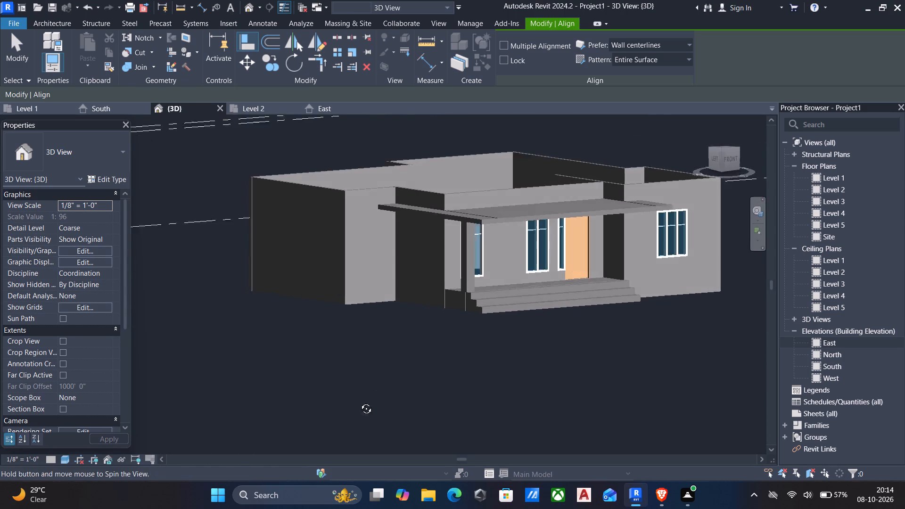
middle_click_drag(359, 402, 454, 362)
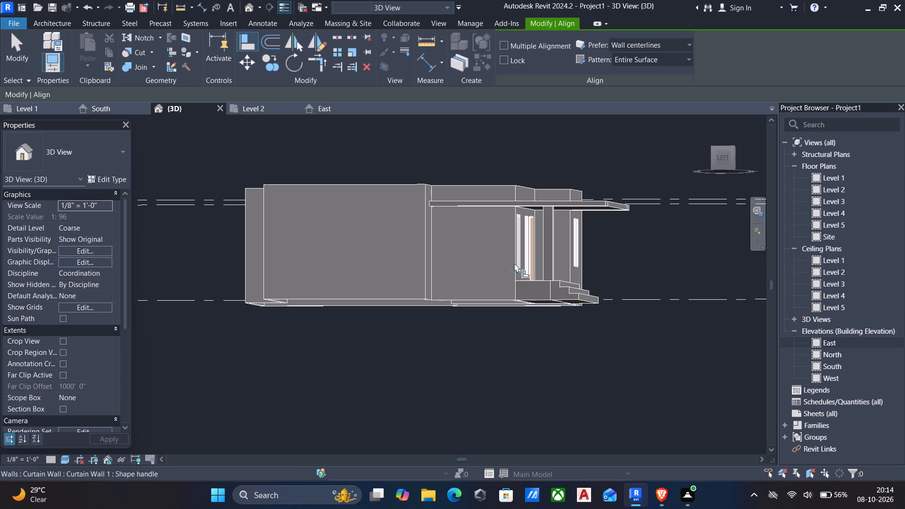
scroll(532, 293, "down", 3)
key("Escape")
scroll(565, 313, "down", 2)
middle_click_drag(567, 321, 466, 429)
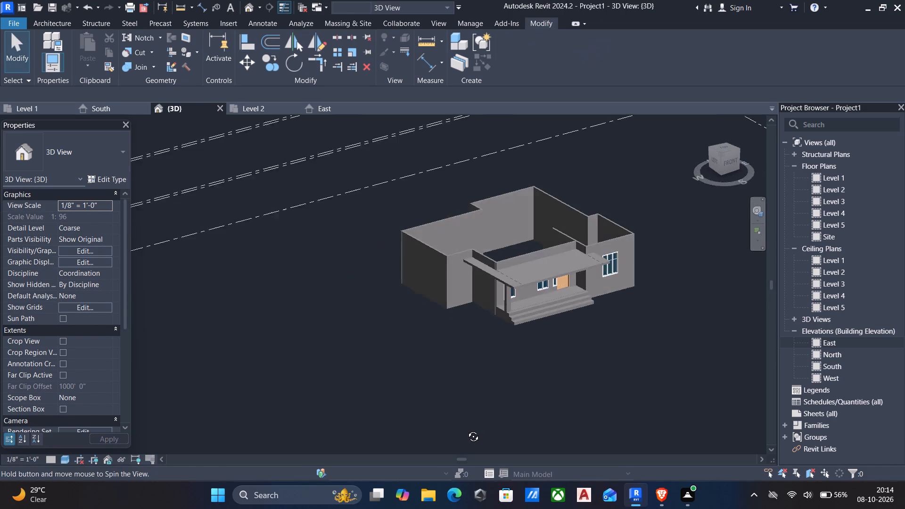
middle_click_drag(466, 429, 428, 355)
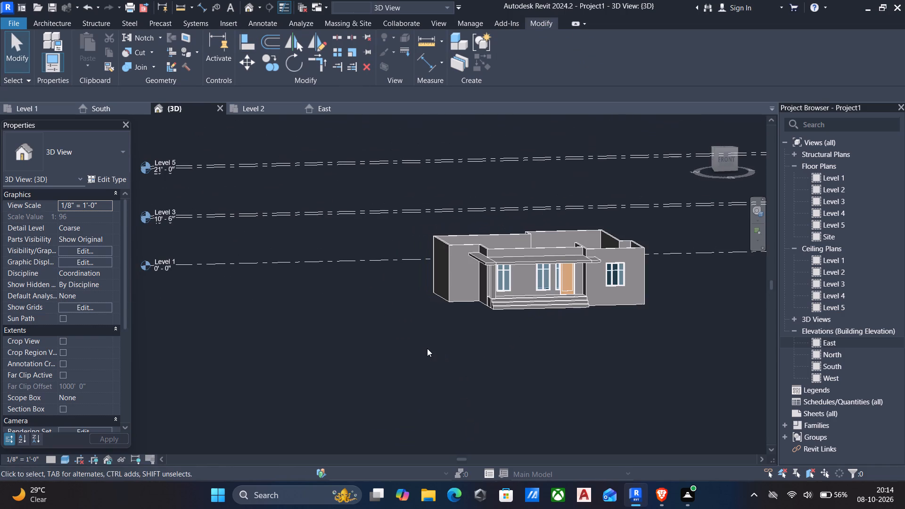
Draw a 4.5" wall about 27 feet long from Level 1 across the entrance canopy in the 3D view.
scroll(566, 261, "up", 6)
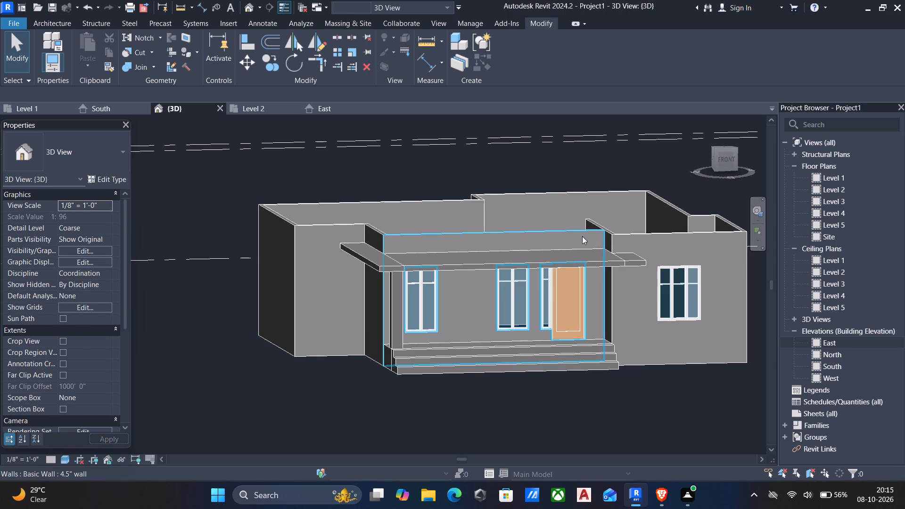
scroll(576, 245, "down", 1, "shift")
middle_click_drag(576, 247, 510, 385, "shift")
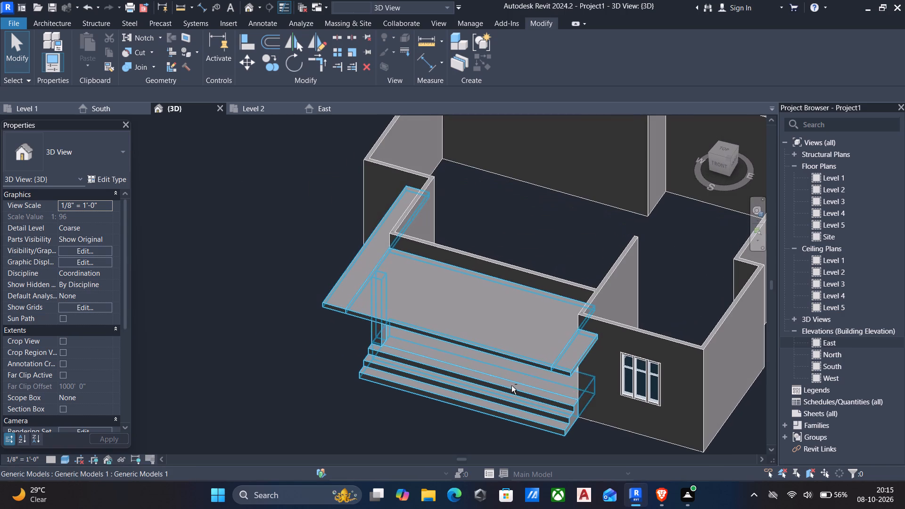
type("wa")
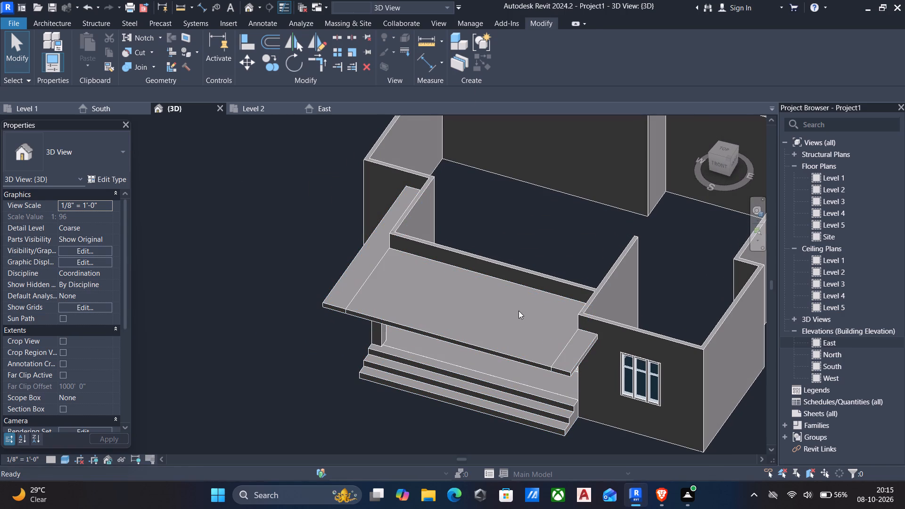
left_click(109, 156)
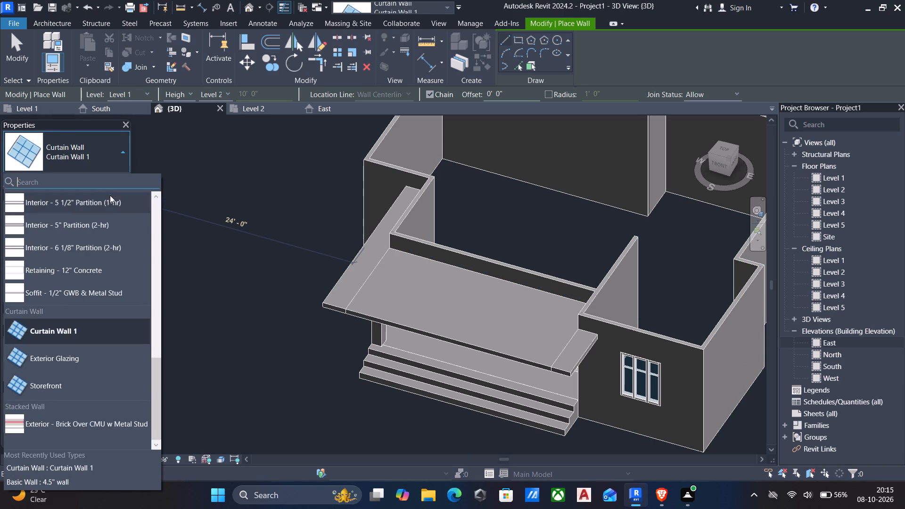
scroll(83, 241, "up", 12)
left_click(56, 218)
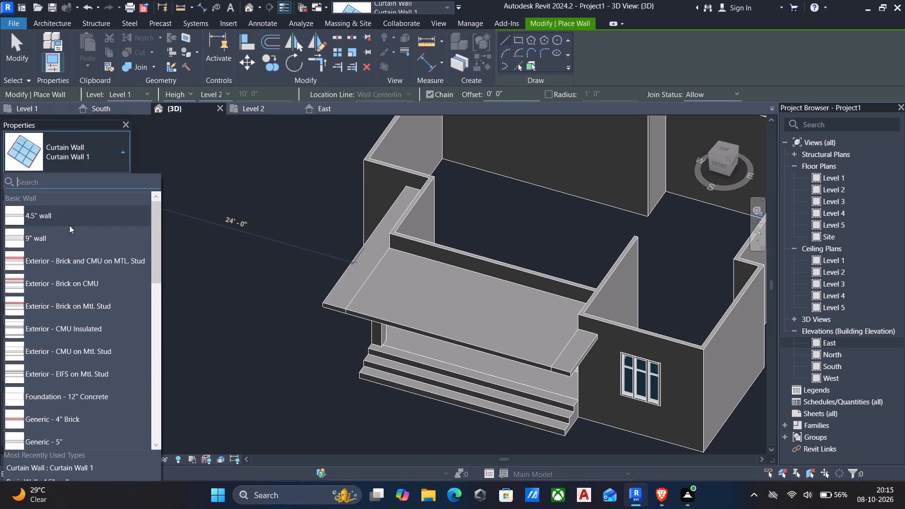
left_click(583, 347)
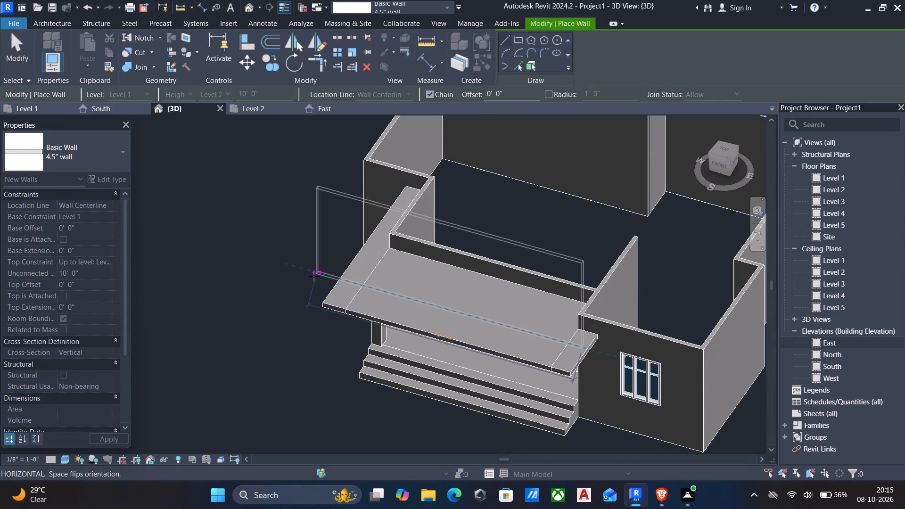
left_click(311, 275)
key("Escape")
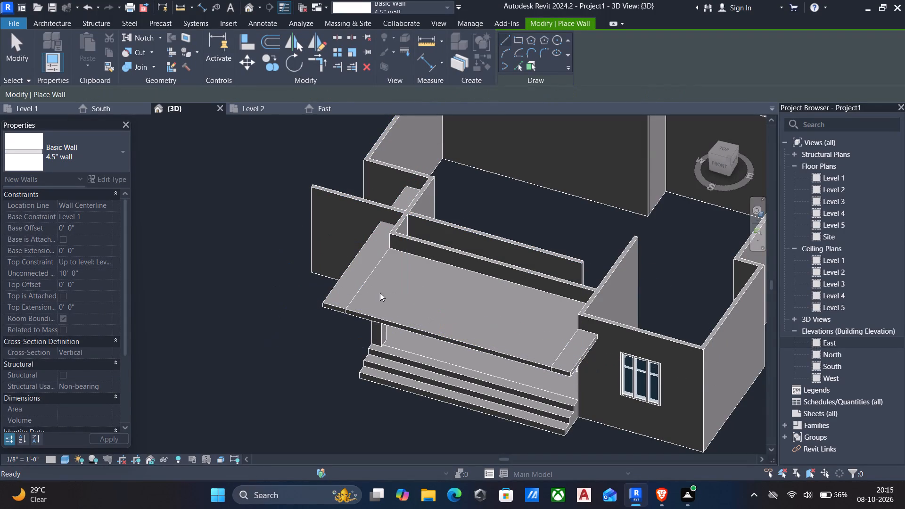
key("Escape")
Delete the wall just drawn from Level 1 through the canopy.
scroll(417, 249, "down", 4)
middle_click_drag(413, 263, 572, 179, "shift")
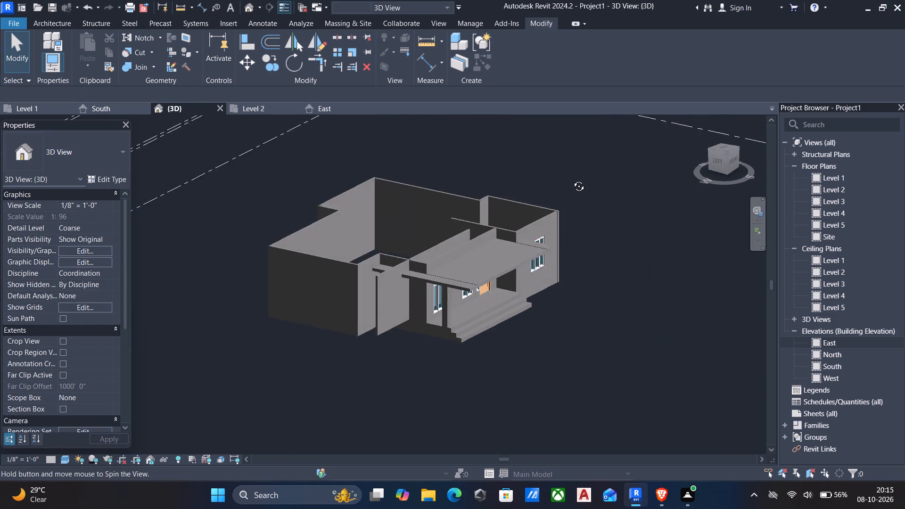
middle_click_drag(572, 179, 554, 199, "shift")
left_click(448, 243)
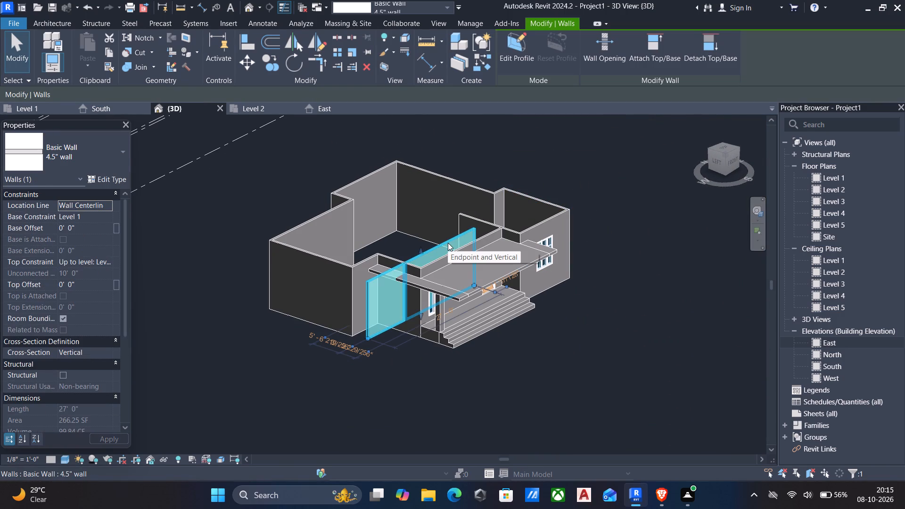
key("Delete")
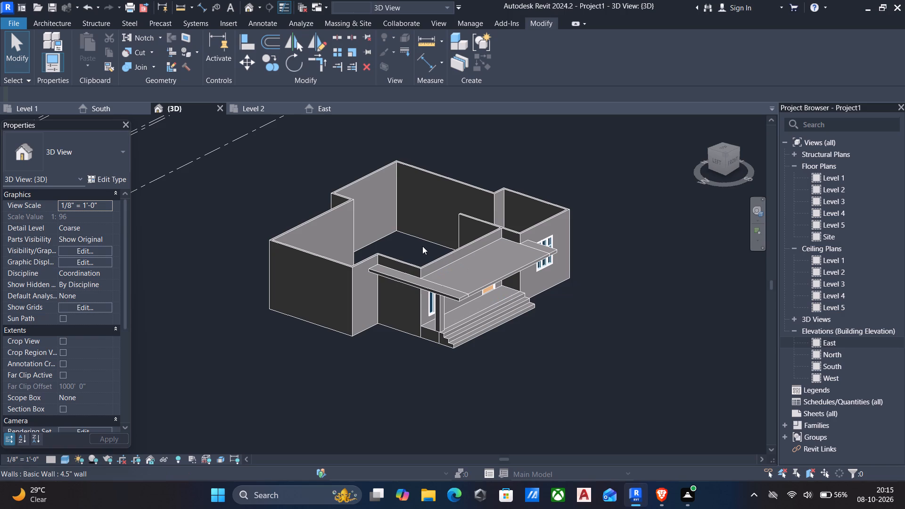
In the Level 2 floor plan, draw a 20'-6" long 4.5" wall across the entrance canopy, parallel to the front wall.
double_click(835, 185)
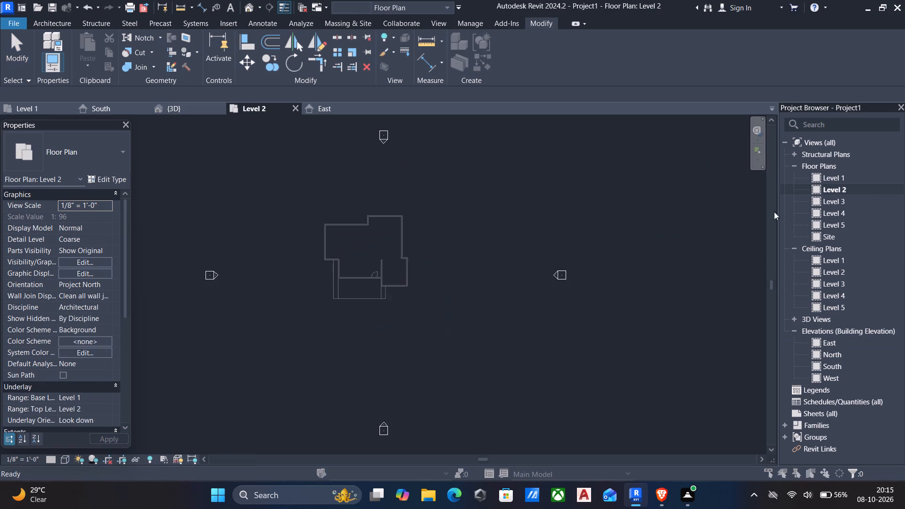
left_click(516, 288)
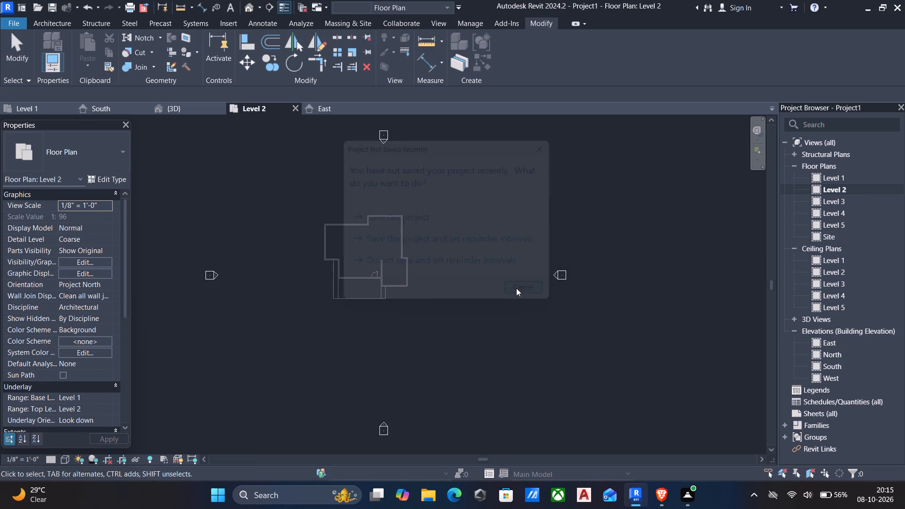
type("wa")
scroll(371, 291, "up", 11)
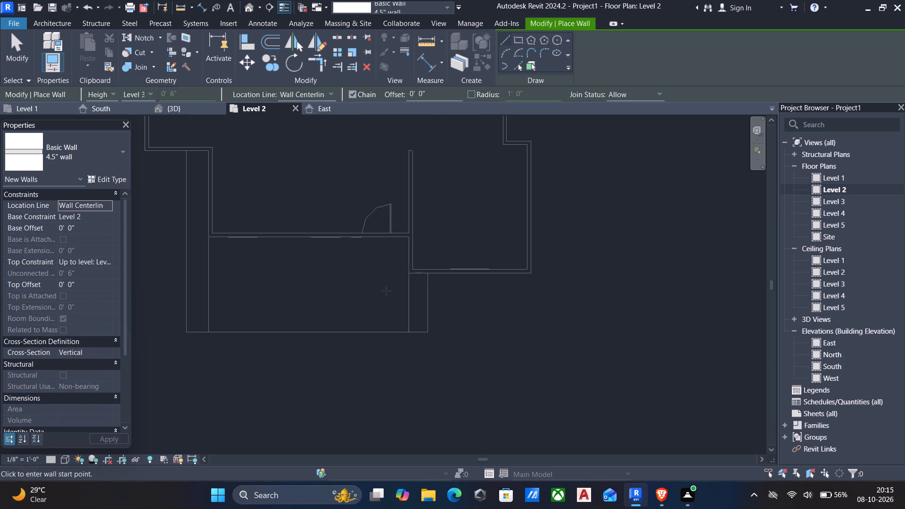
left_click(407, 301)
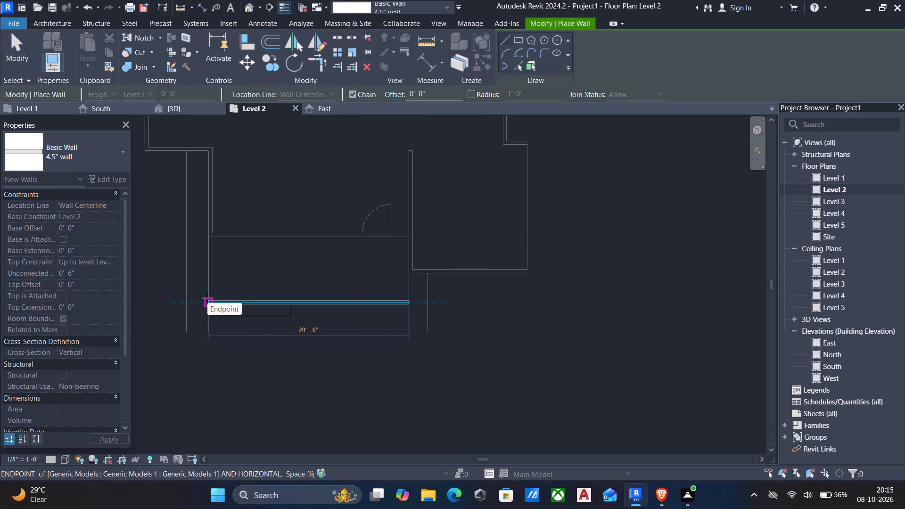
left_click(207, 298)
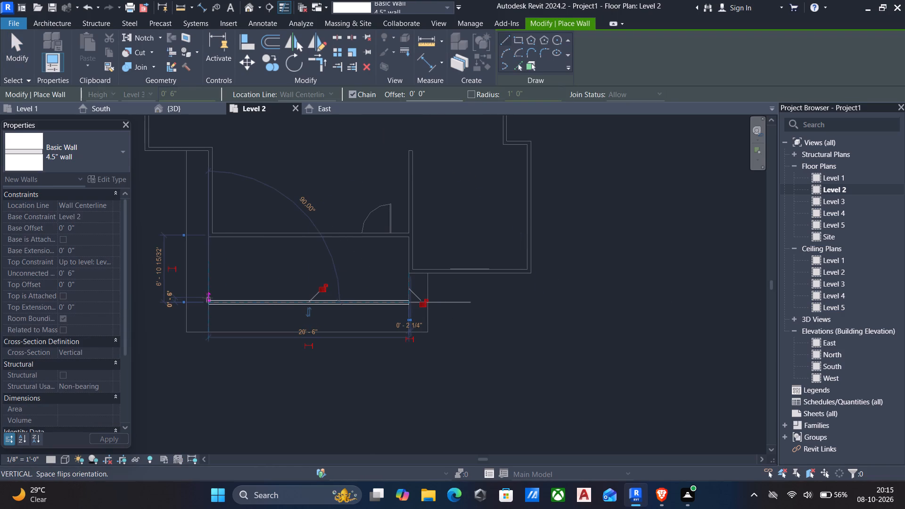
key("Escape")
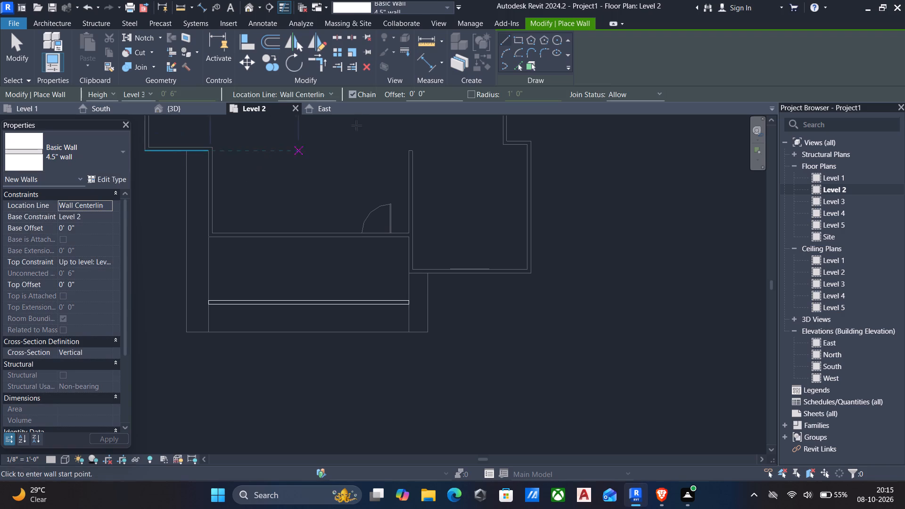
left_click(248, 8)
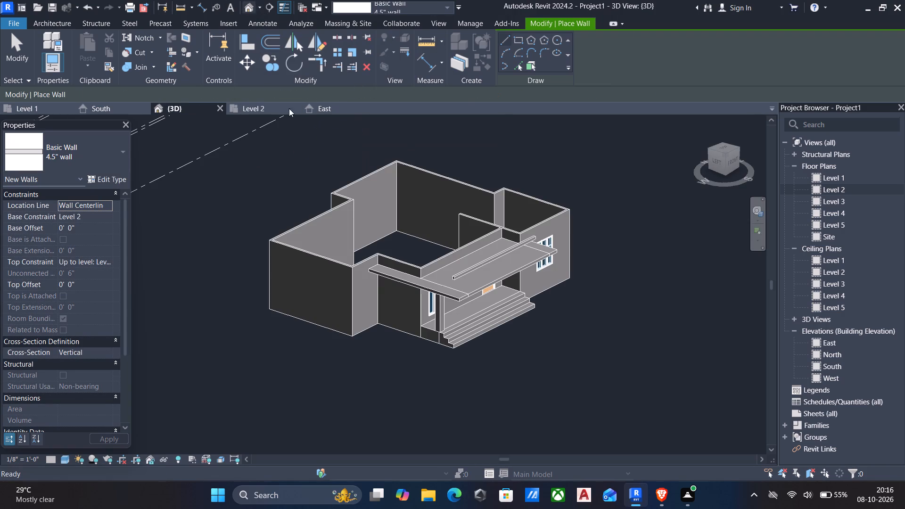
scroll(504, 286, "up", 1)
key("Escape")
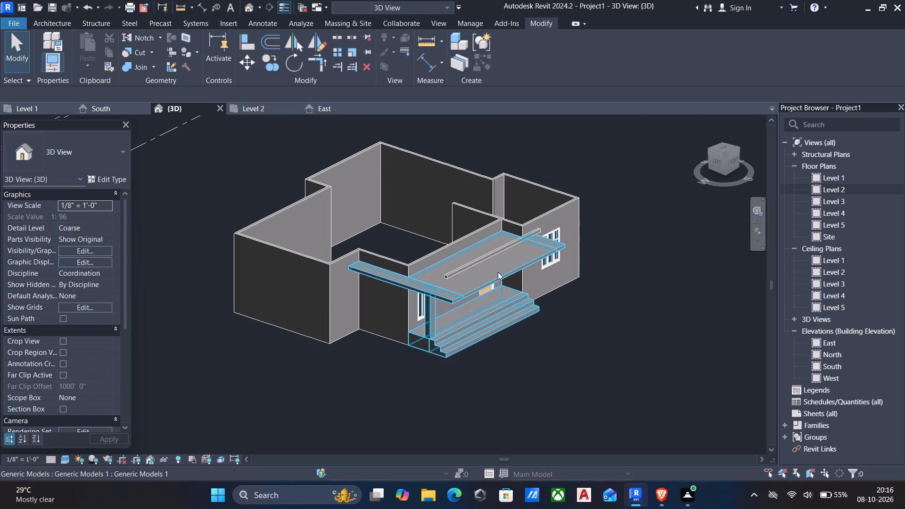
Extend the base of the low wall above the canopy down to about 7 inches below Level 2.
left_click(485, 261)
scroll(498, 287, "down", 5)
middle_click_drag(499, 294, 471, 169, "shift")
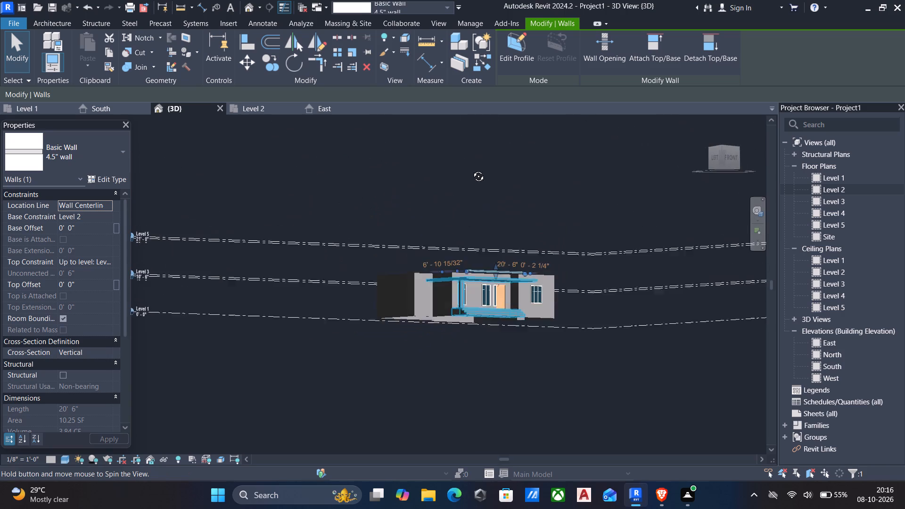
middle_click_drag(471, 169, 520, 279, "shift")
scroll(521, 278, "up", 3)
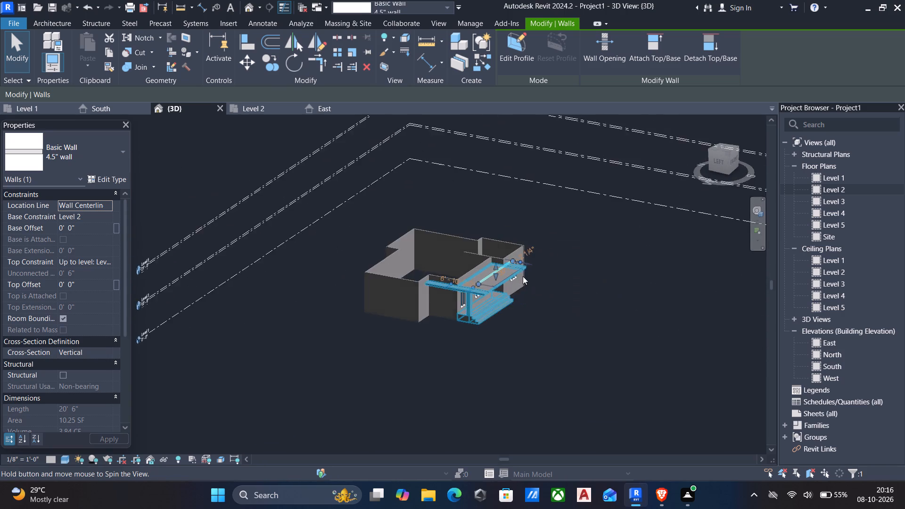
scroll(523, 276, "up", 4)
scroll(492, 286, "down", 2, "shift")
middle_click_drag(492, 291, 370, 243, "shift")
scroll(370, 243, "up", 2)
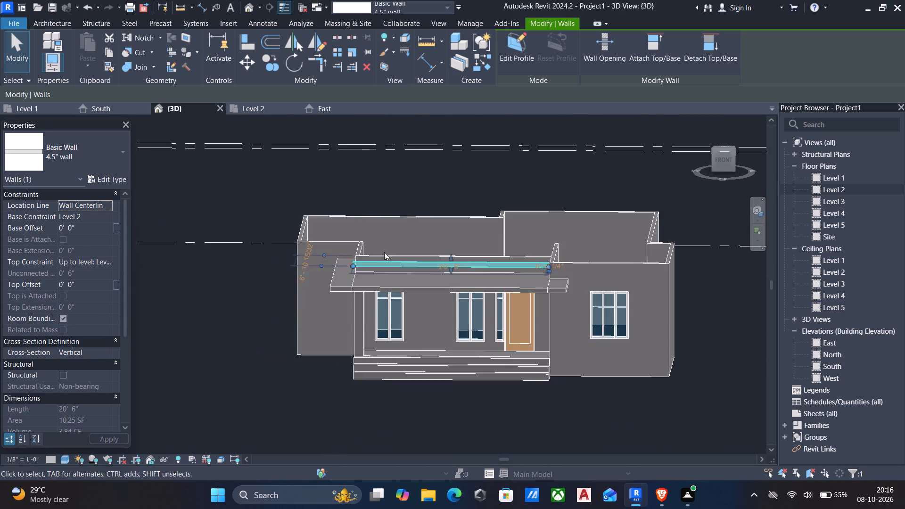
scroll(384, 252, "up", 5)
key("Escape")
left_click(443, 269)
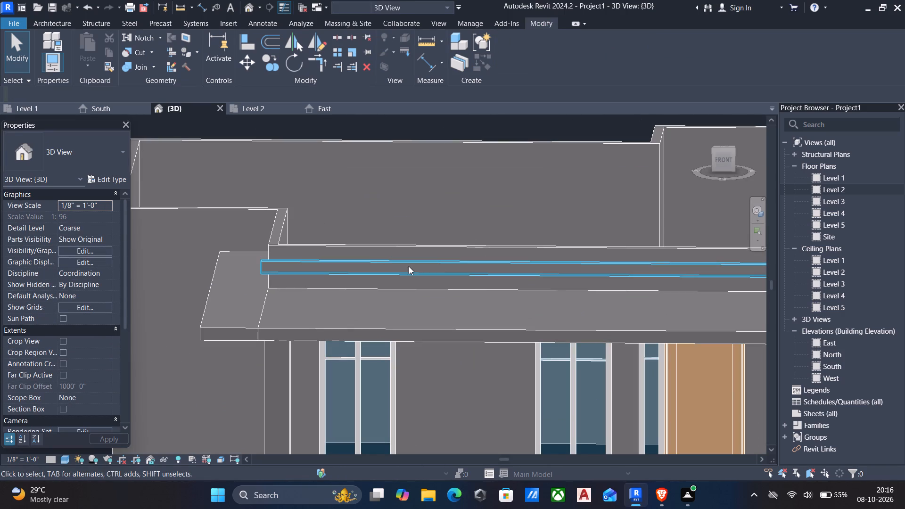
left_click(409, 266)
scroll(411, 284, "down", 4)
middle_click_drag(413, 292, 643, 332, "shift")
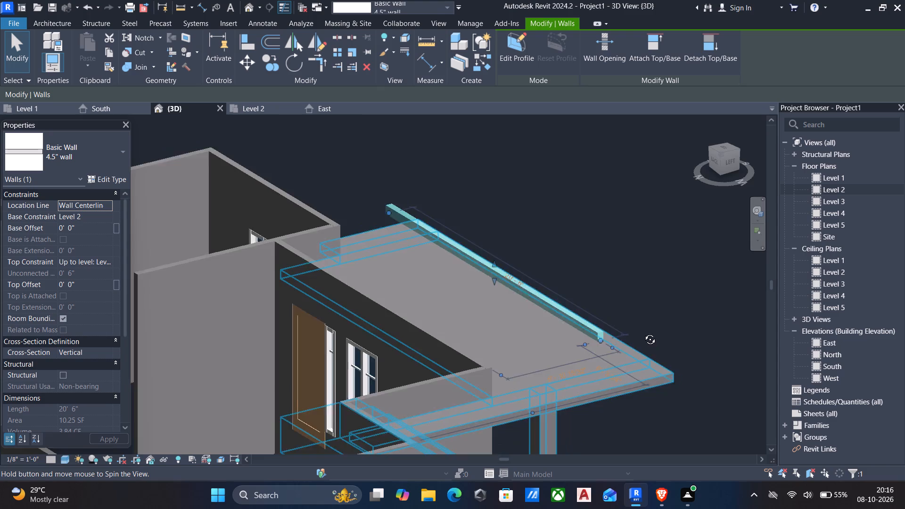
middle_click_drag(643, 332, 498, 312, "shift")
scroll(498, 312, "up", 5)
scroll(498, 297, "down", 5)
middle_click_drag(498, 297, 488, 322)
scroll(490, 302, "up", 5)
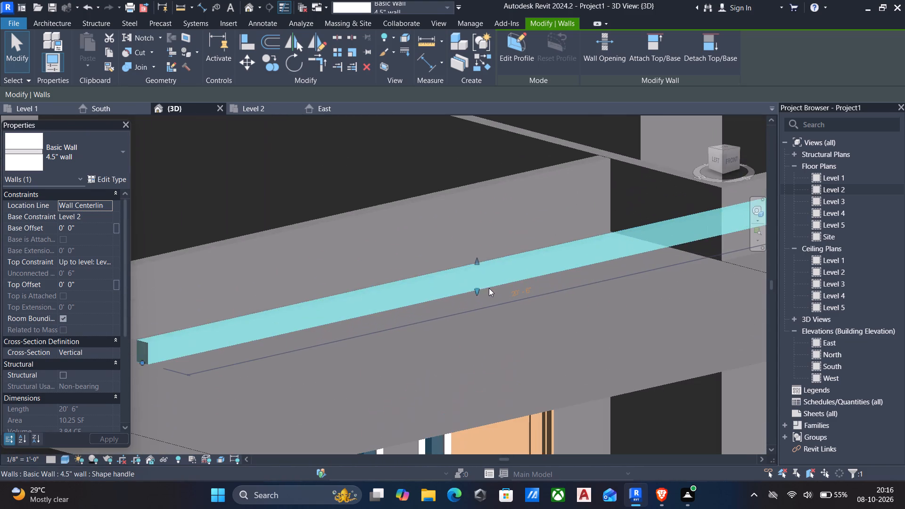
left_click_drag(475, 288, 472, 307)
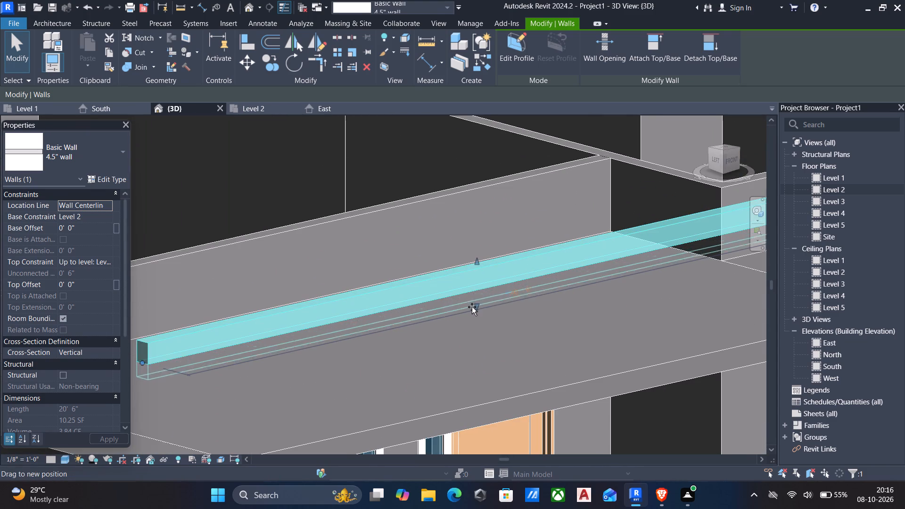
left_click_drag(472, 307, 468, 312)
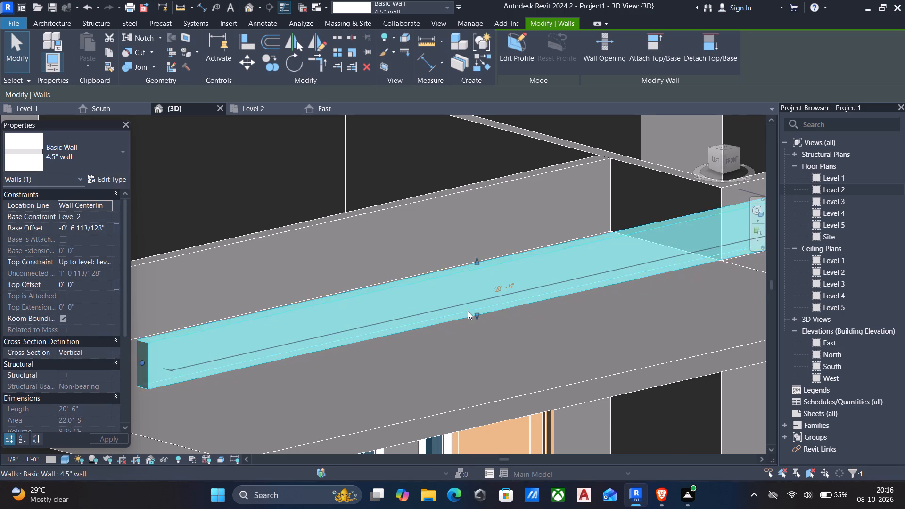
Readjust the bottom edge of the low wall freehand, closer to the canopy's top surface.
scroll(468, 314, "down", 3)
scroll(493, 326, "up", 7)
scroll(493, 326, "down", 7)
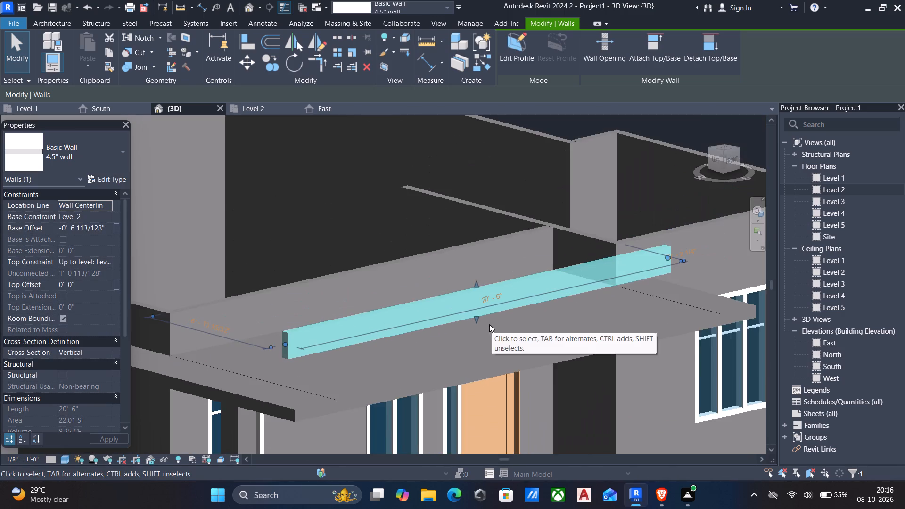
scroll(476, 327, "down", 4)
left_click_drag(476, 325, 476, 318)
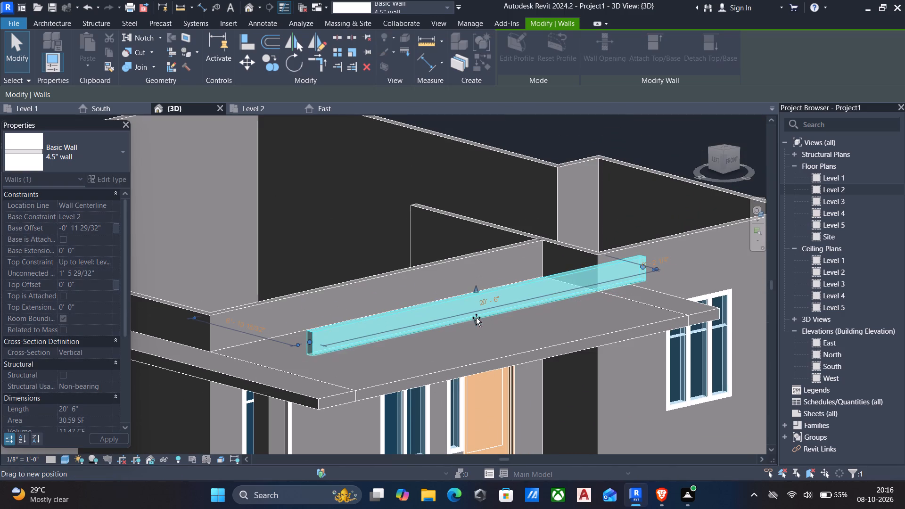
left_click_drag(476, 318, 476, 316)
key("Escape")
Align the bottom face of the low 20'-6" wall with the top surface of the entrance canopy.
type("al")
scroll(484, 338, "down", 2)
scroll(527, 353, "up", 1)
scroll(530, 324, "down", 2)
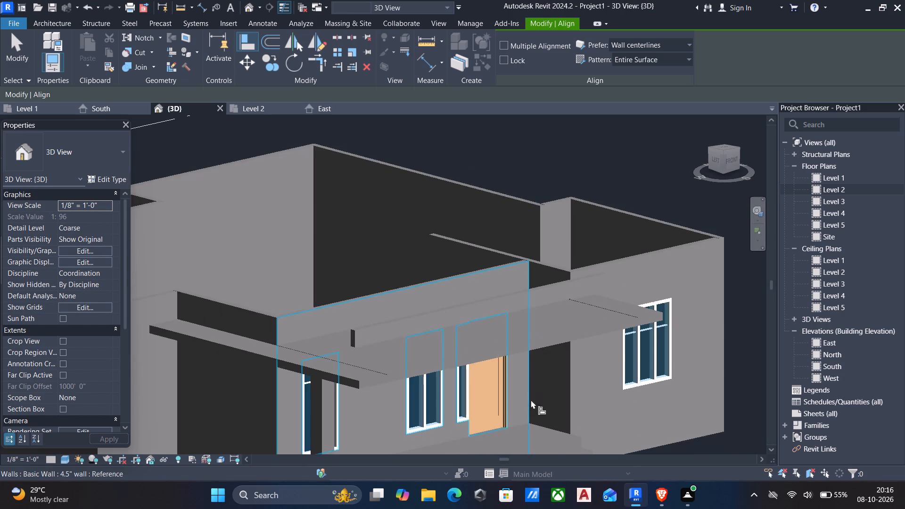
scroll(535, 422, "up", 1, "shift")
scroll(541, 394, "down", 6)
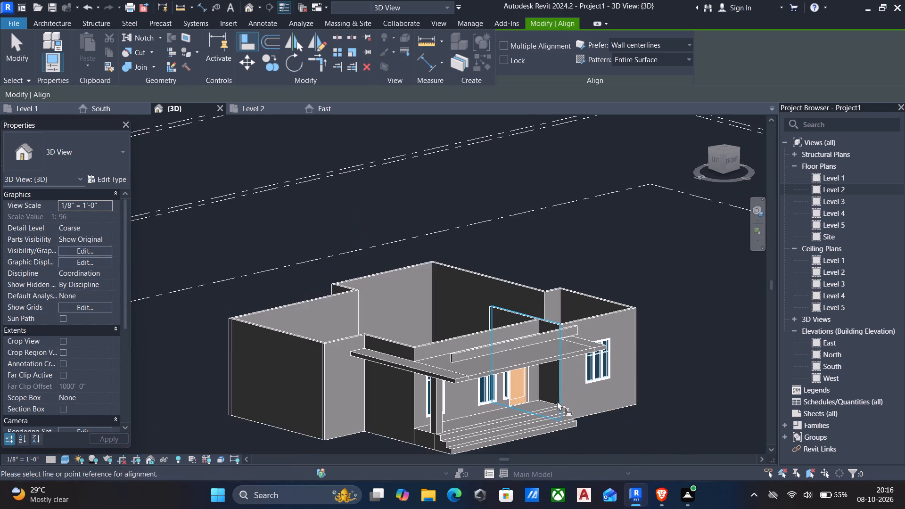
scroll(571, 383, "up", 1)
scroll(589, 342, "down", 5)
middle_click_drag(598, 338, 549, 419, "shift")
middle_click(548, 419, "shift")
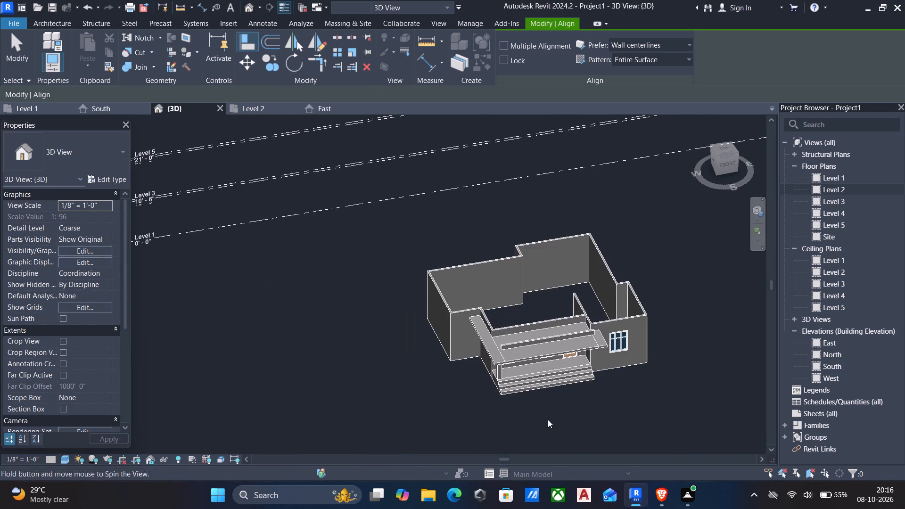
scroll(565, 371, "up", 7)
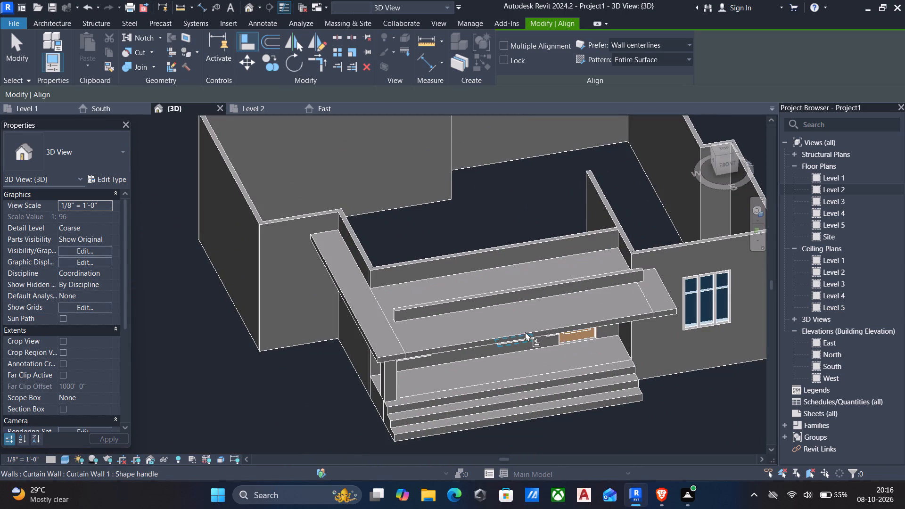
left_click(503, 334)
scroll(503, 332, "down", 3)
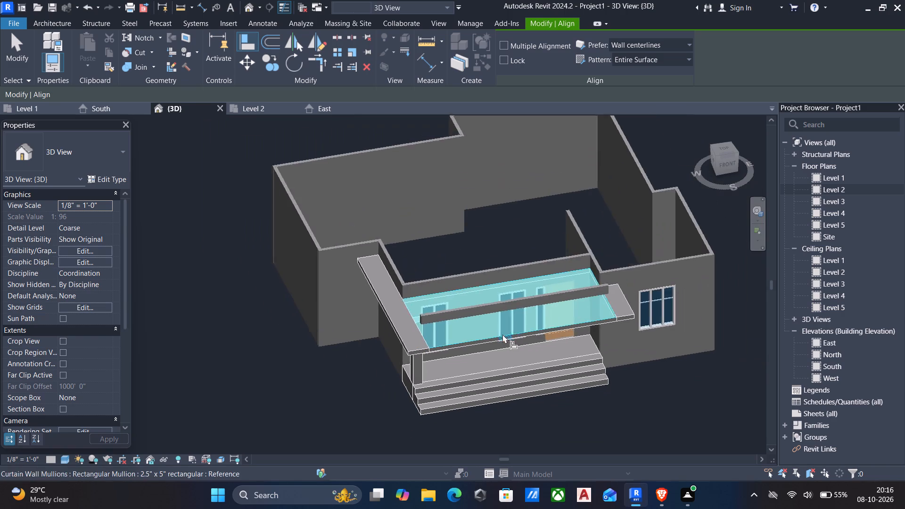
scroll(528, 296, "down", 4)
middle_click_drag(558, 279, 599, 238, "shift")
middle_click_drag(599, 238, 614, 191, "shift")
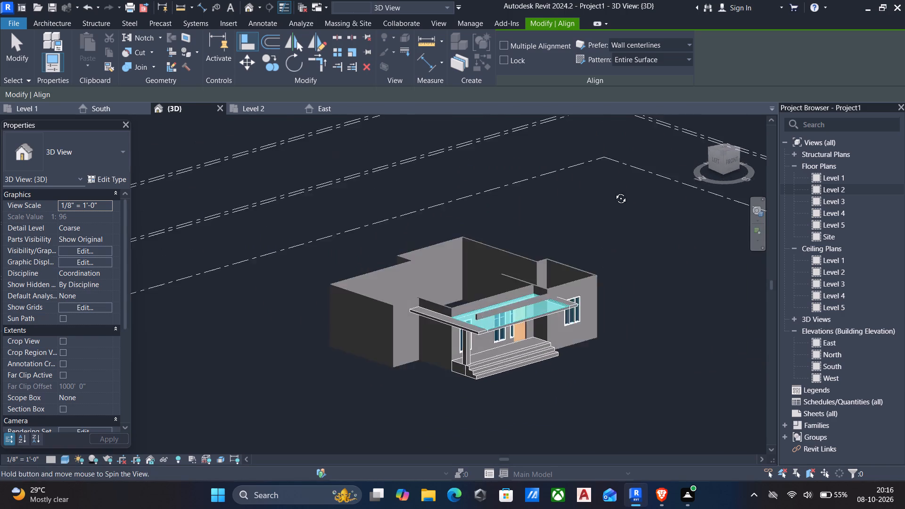
middle_click_drag(614, 191, 620, 169, "shift")
scroll(619, 246, "up", 5)
scroll(478, 319, "down", 5)
middle_click_drag(476, 322, 566, 260)
scroll(558, 263, "up", 6)
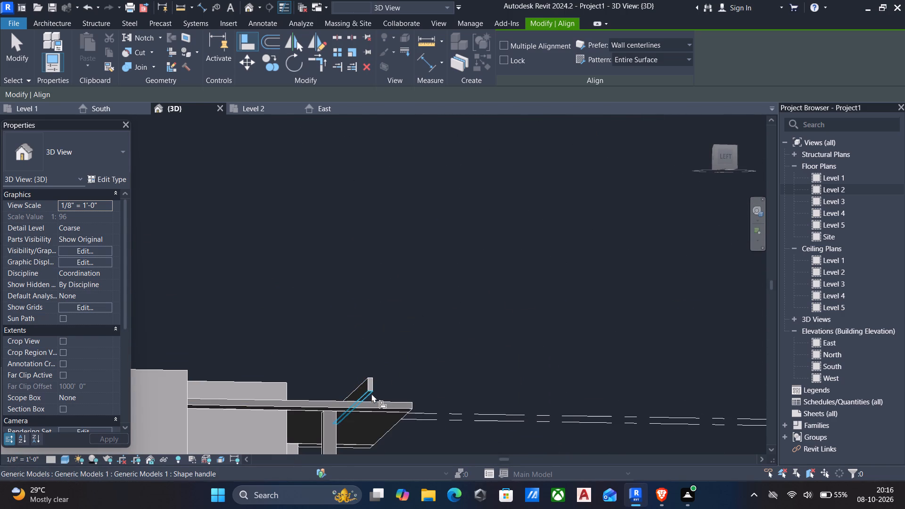
left_click(371, 394)
scroll(467, 357, "down", 5)
scroll(494, 322, "down", 3)
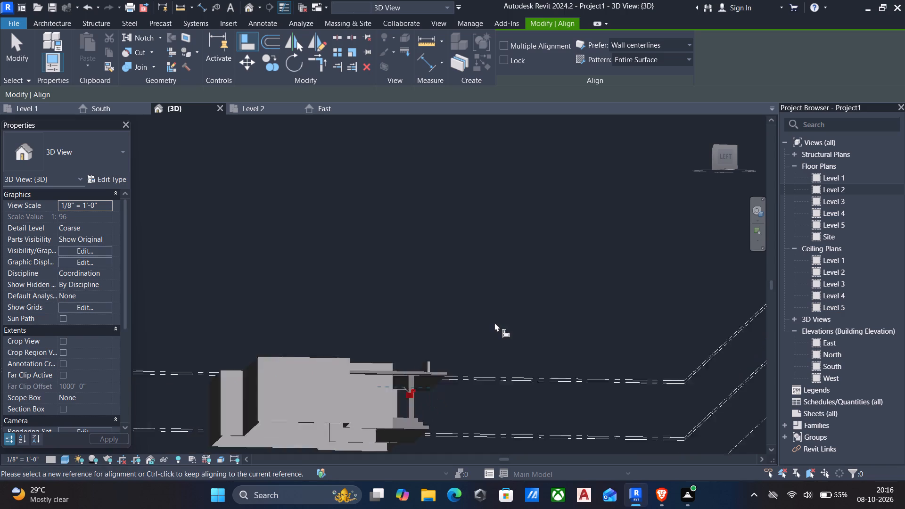
scroll(494, 322, "down", 2)
scroll(526, 287, "down", 2, "shift")
middle_click_drag(524, 295, 354, 406, "shift")
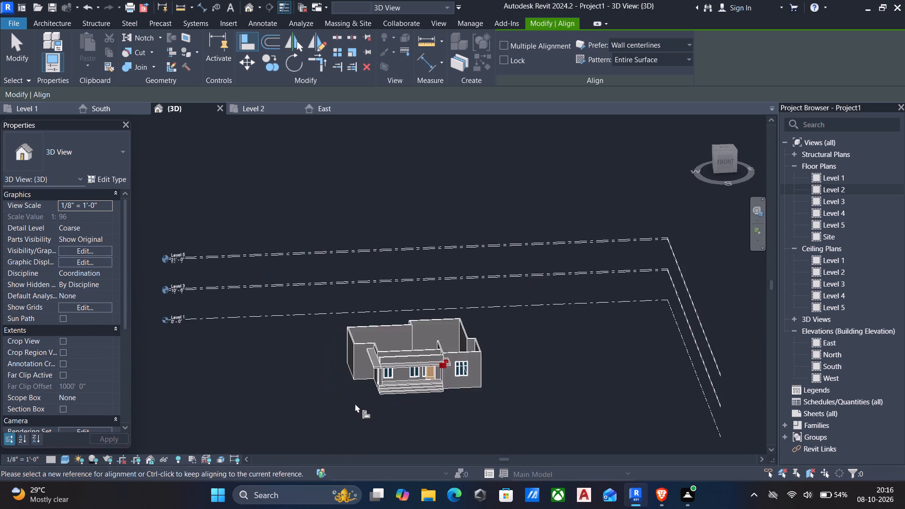
scroll(365, 391, "up", 5)
key("Escape")
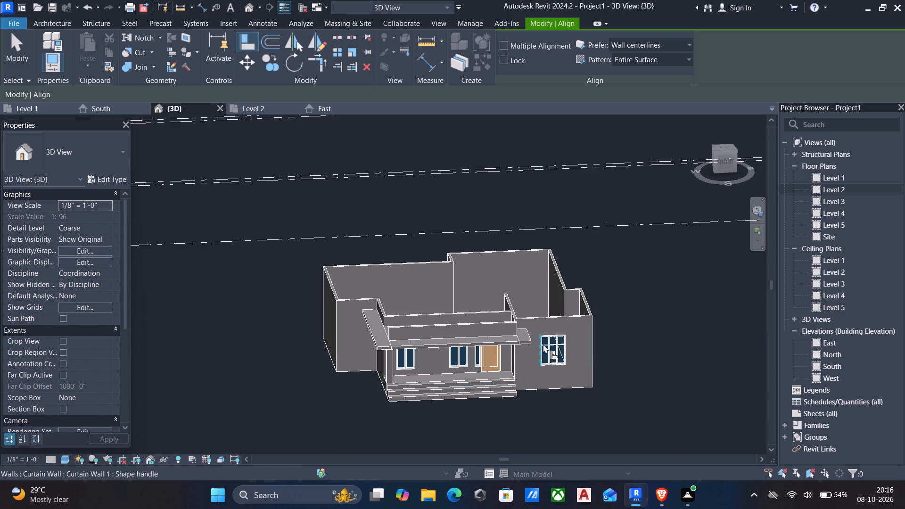
key("Escape")
Lower the top edge of the low canopy wall freehand, making the wall about 12 inches high.
scroll(548, 330, "up", 6)
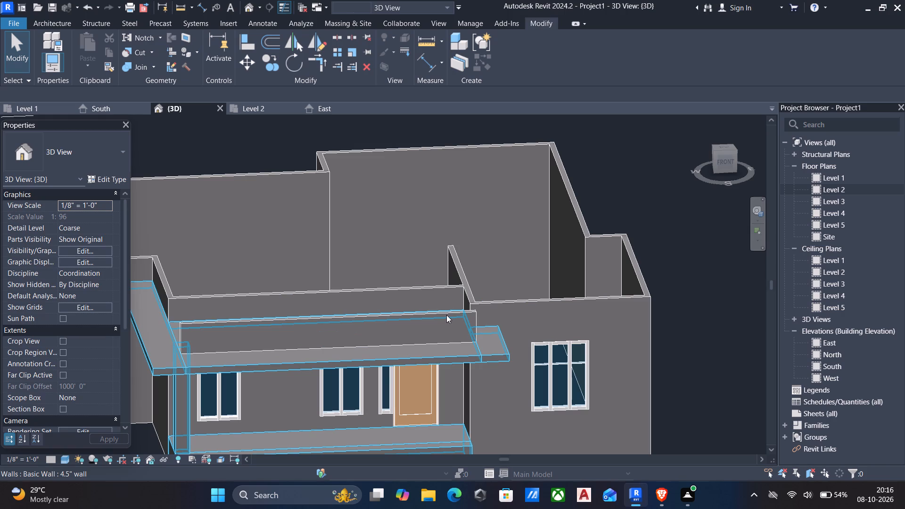
left_click(446, 315)
left_click_drag(328, 314, 327, 329)
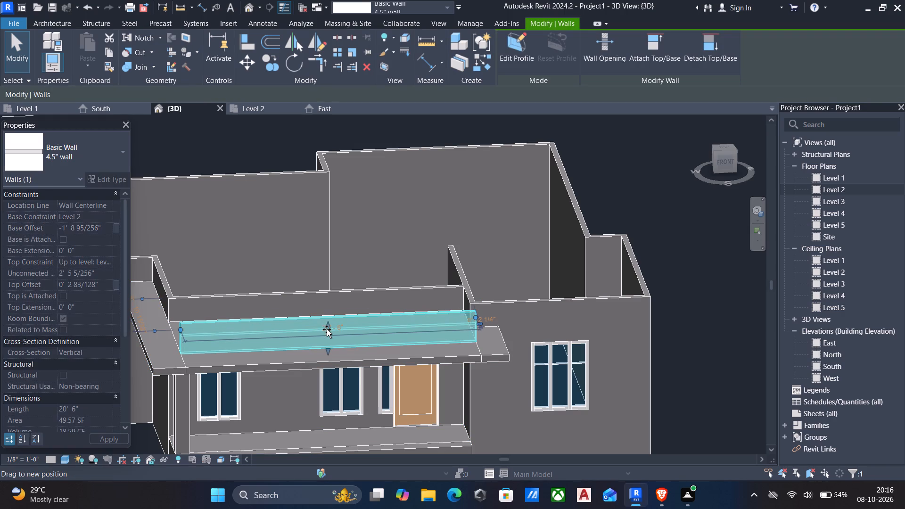
left_click_drag(327, 329, 326, 334)
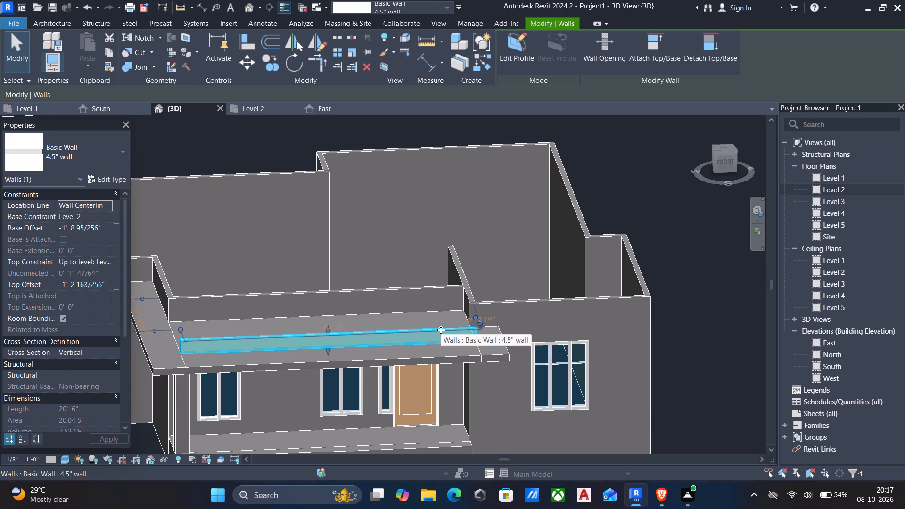
key("Escape")
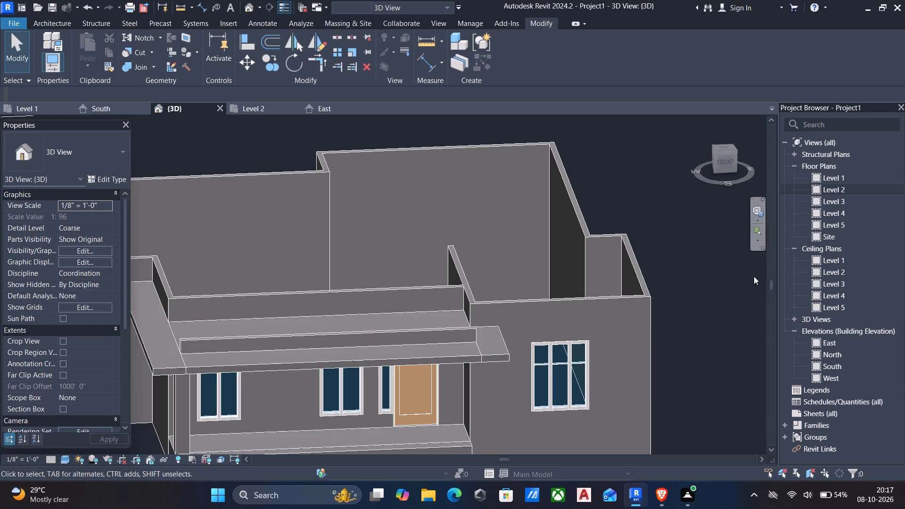
Look through the Level 1, Level 2 and Level 3 floor plans, ending in Level 2 with the canopy in view.
double_click(844, 185)
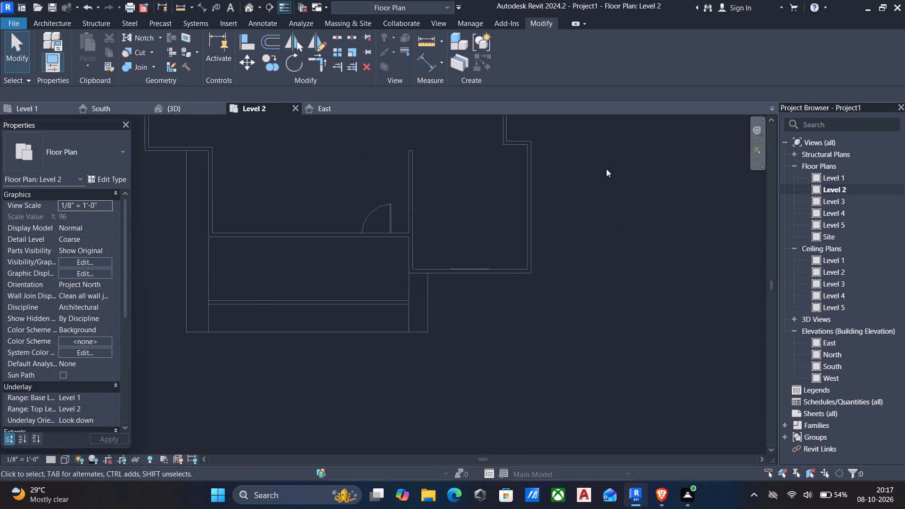
double_click(845, 178)
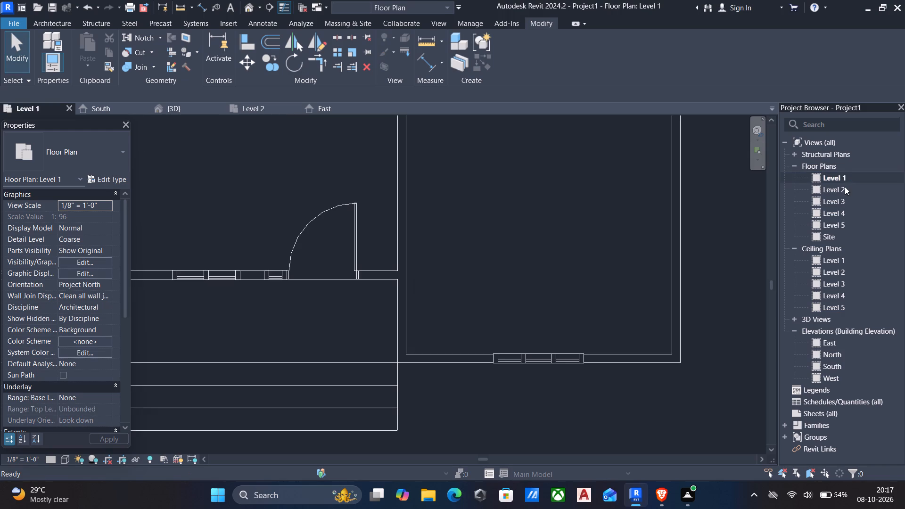
scroll(776, 255, "down", 6)
double_click(839, 186)
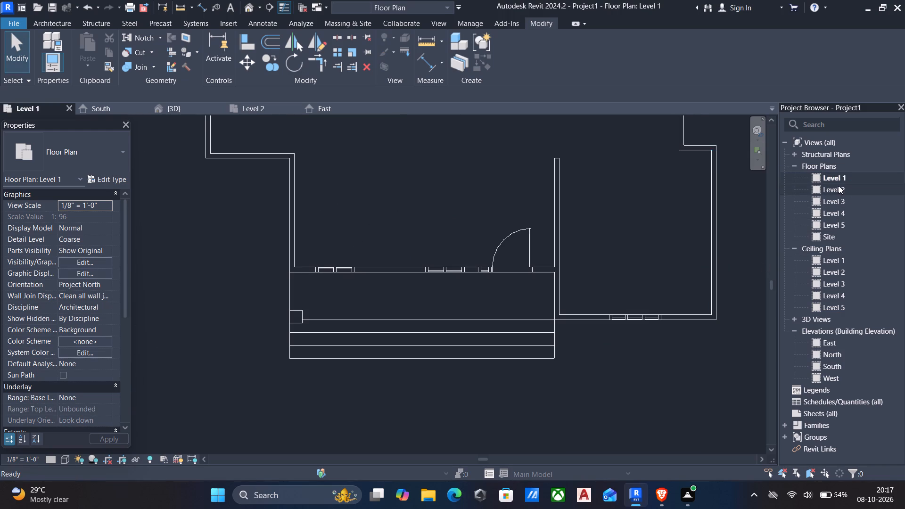
scroll(538, 228, "down", 5)
middle_click_drag(541, 233, 601, 319)
scroll(601, 319, "up", 1)
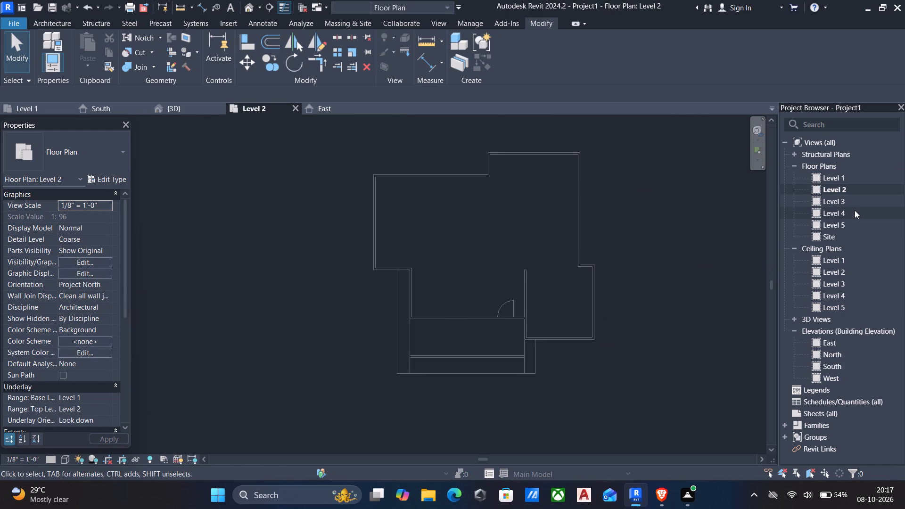
double_click(847, 206)
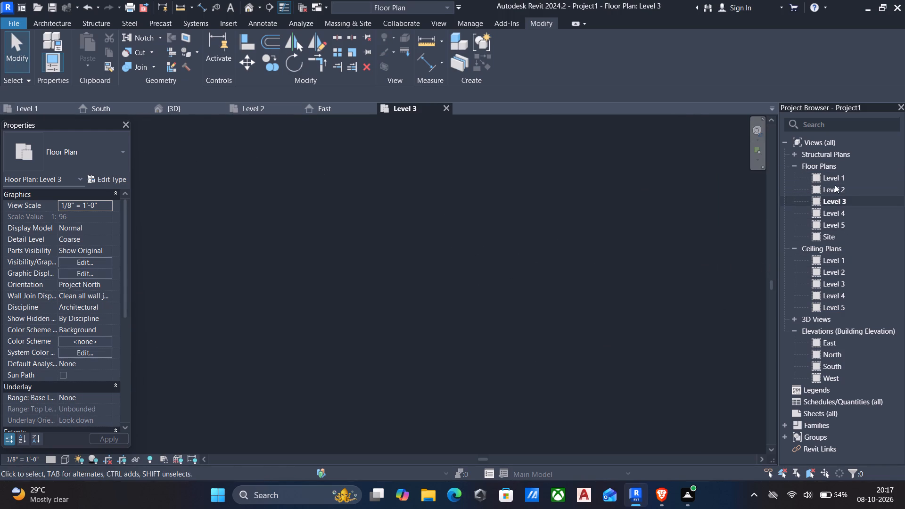
double_click(835, 185)
scroll(683, 213, "down", 4)
middle_click_drag(673, 236, 691, 240)
middle_click(691, 241)
scroll(605, 300, "up", 1)
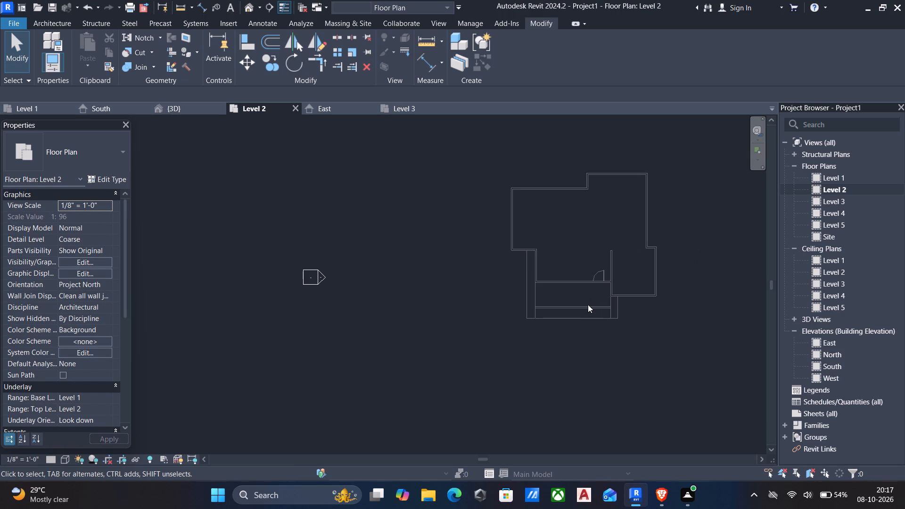
Draw a 4.5" wall about 6'-6" long, located by Finish Face: Exterior, from the low wall's west end to the front wall.
double_click(587, 305)
key("w")
key("a")
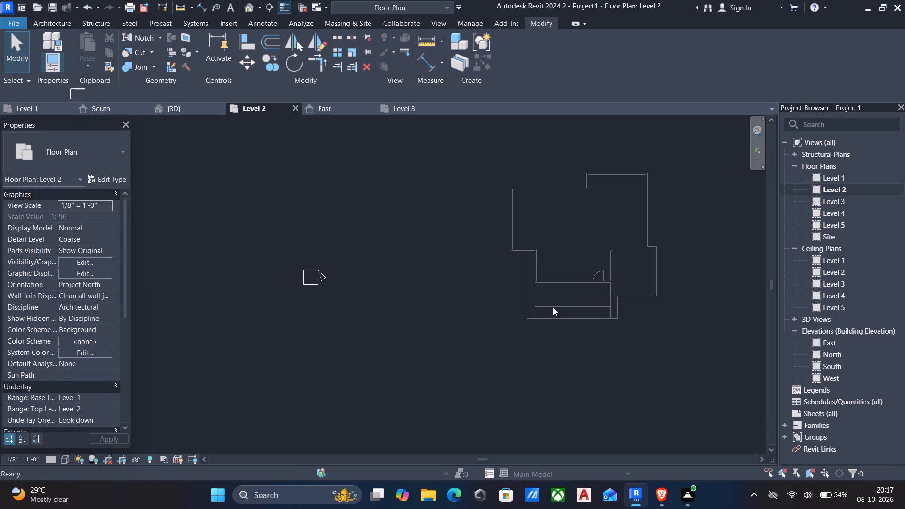
scroll(552, 309, "up", 11)
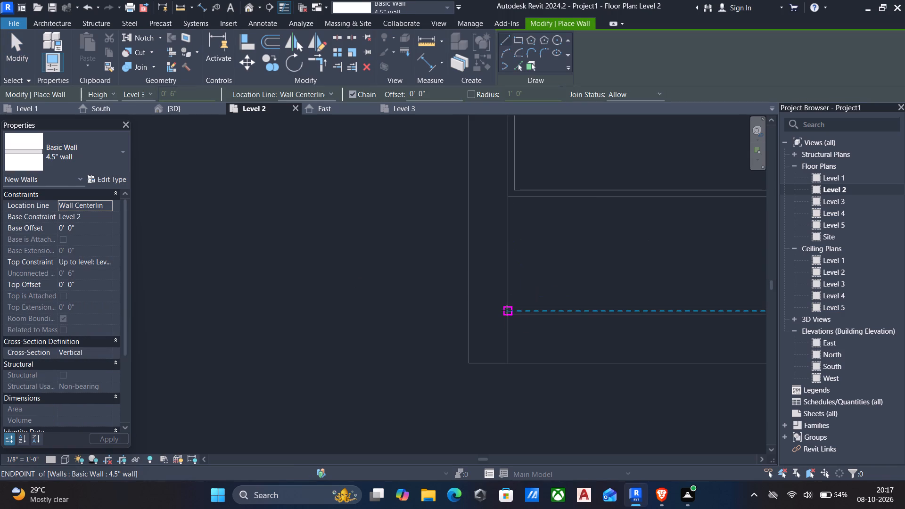
left_click_drag(507, 310, 507, 304)
scroll(510, 252, "up", 1)
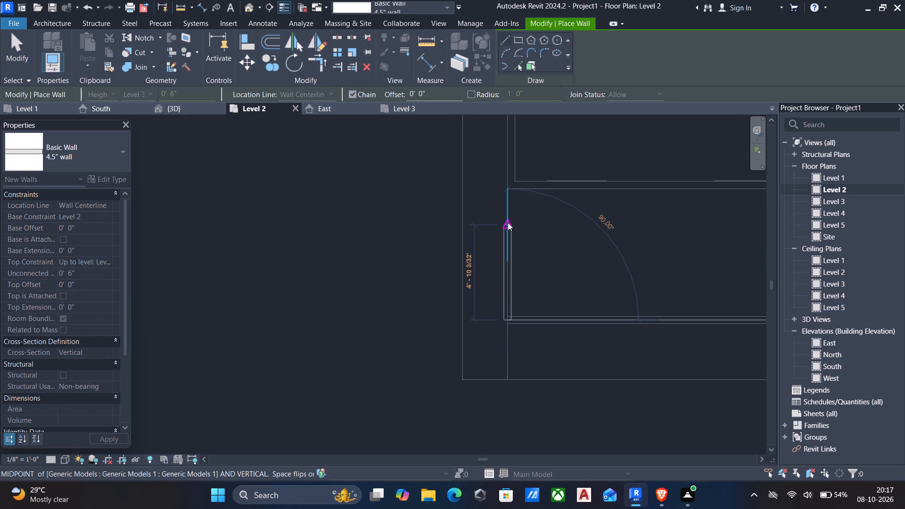
key("Escape")
left_click(315, 90)
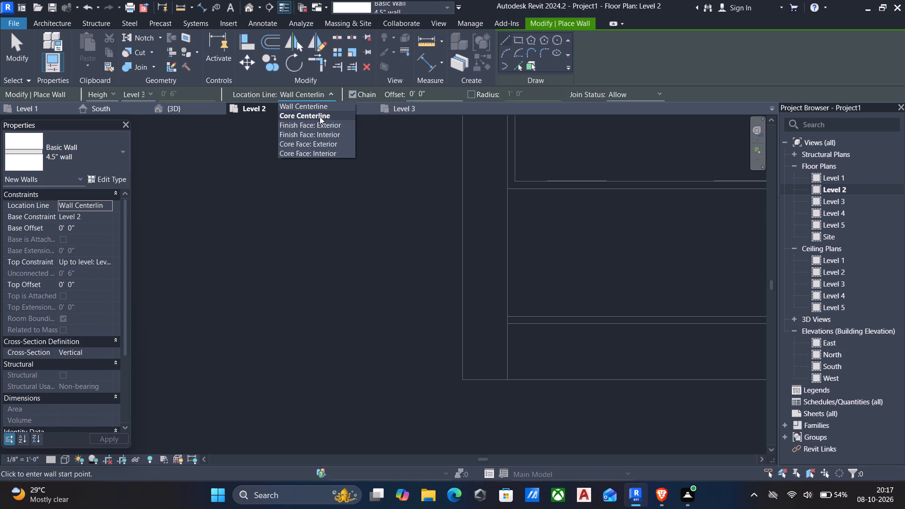
left_click_drag(320, 119, 318, 124)
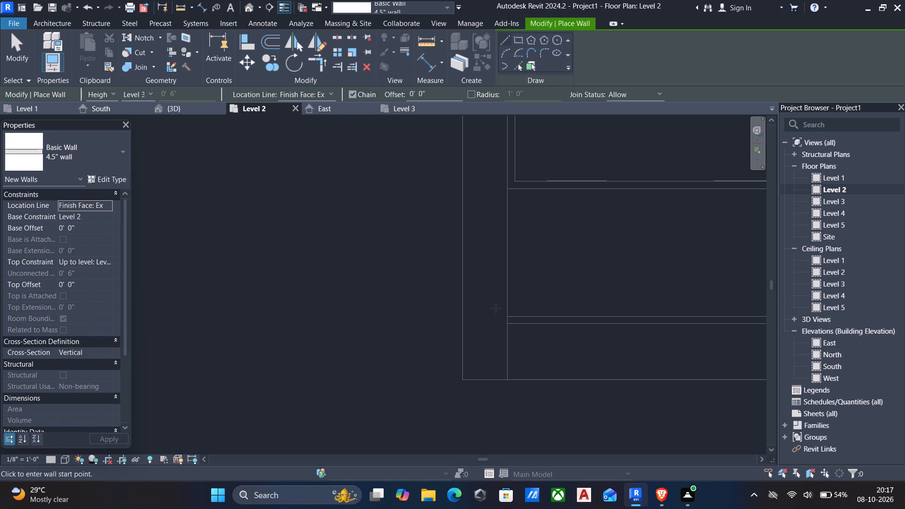
scroll(501, 317, "up", 2)
left_click(507, 316)
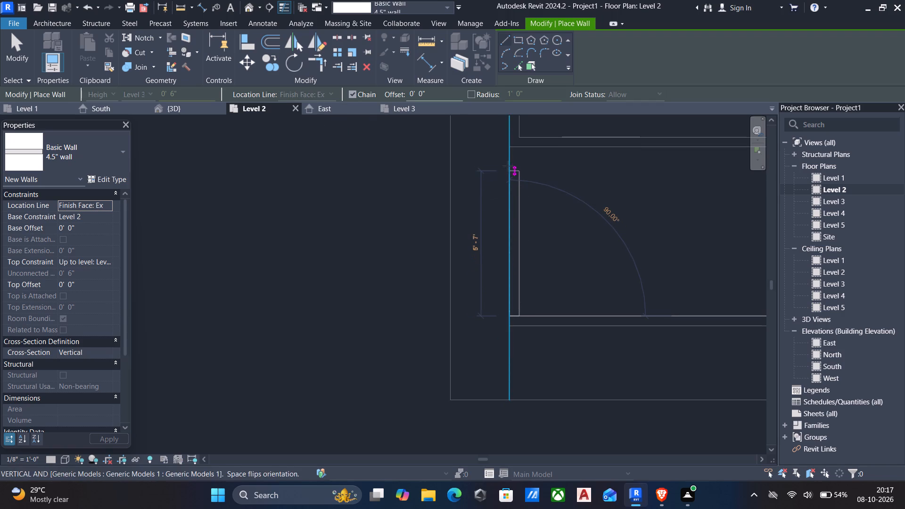
left_click(508, 147)
key("Escape")
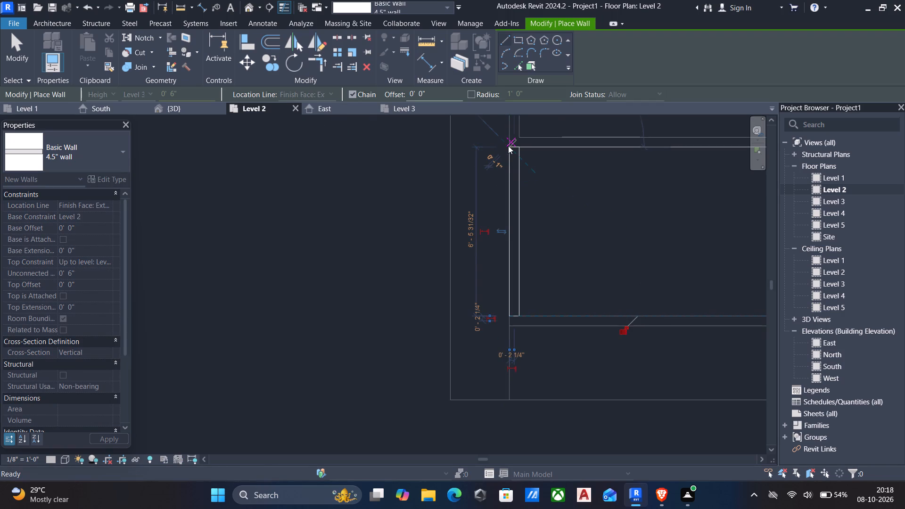
Draw a 4.5" wall about 2'-10" long from the low wall's east end to the projecting room's front wall.
scroll(508, 154, "down", 5)
middle_click_drag(524, 225, 376, 267)
scroll(367, 267, "up", 1)
scroll(572, 288, "down", 1)
middle_click_drag(572, 289, 522, 296)
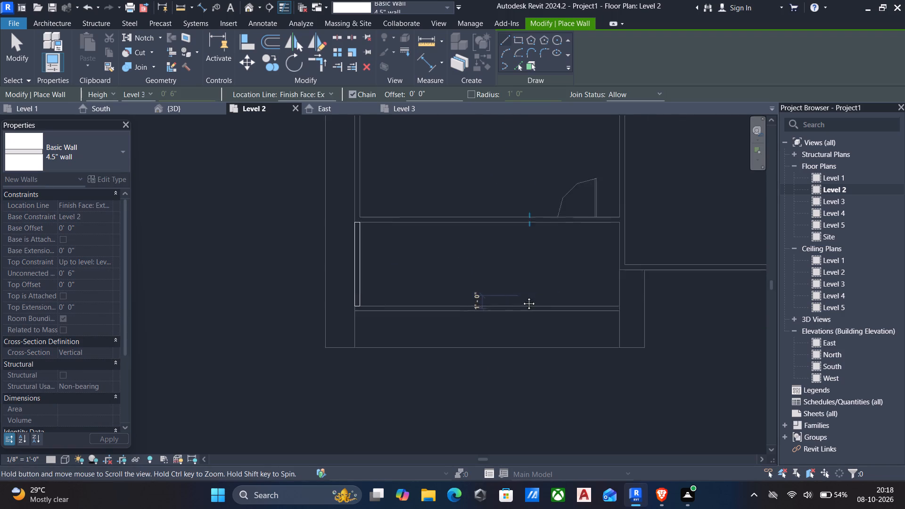
middle_click_drag(522, 296, 488, 298)
scroll(553, 288, "up", 5)
left_click(595, 324)
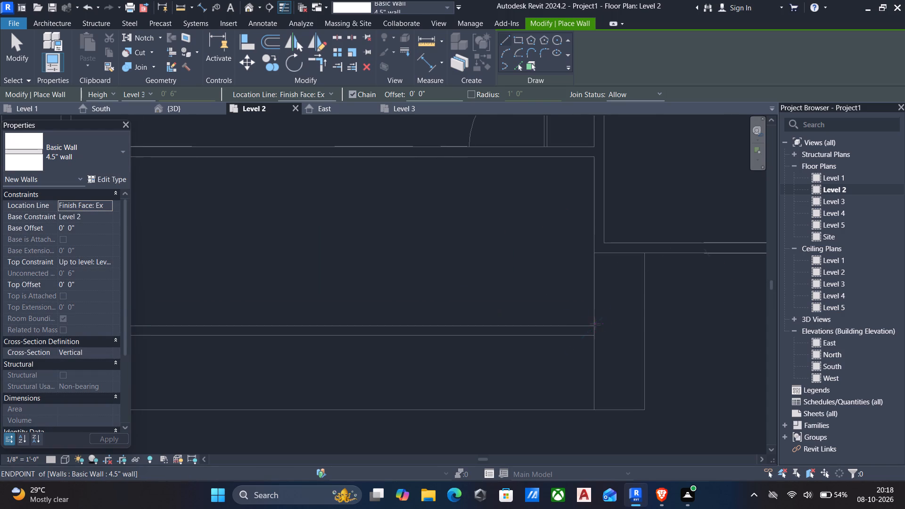
left_click(594, 254)
key("Escape")
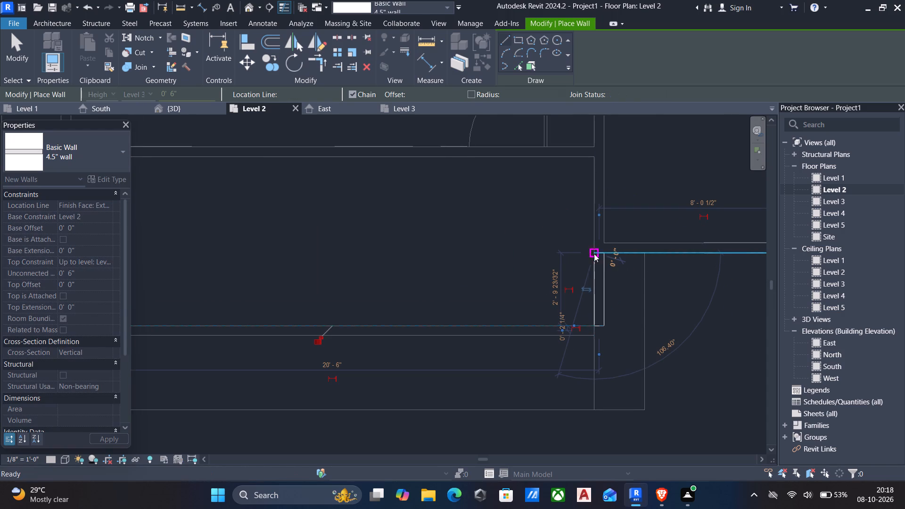
In the 3D view, align the bottom of the short east parapet wall to the top face of the entrance canopy slab.
left_click(250, 11)
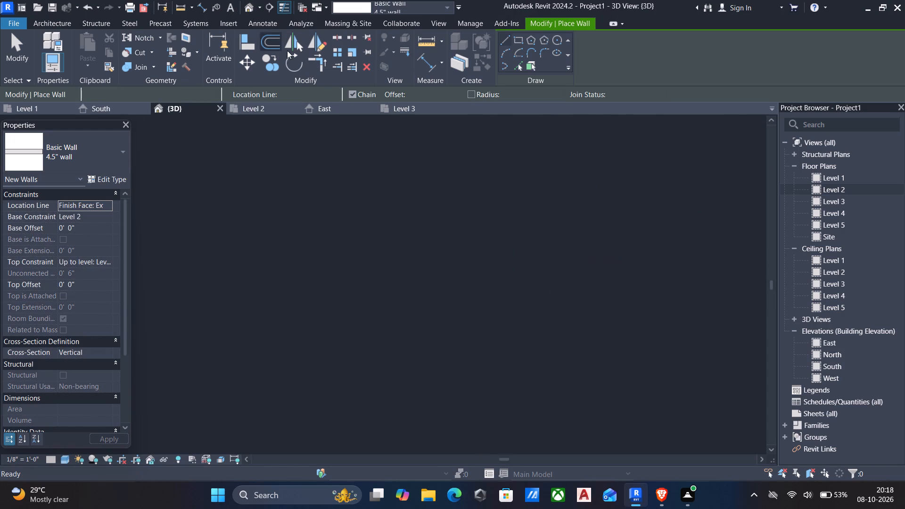
scroll(399, 159, "down", 5)
middle_click_drag(402, 178, 246, 175)
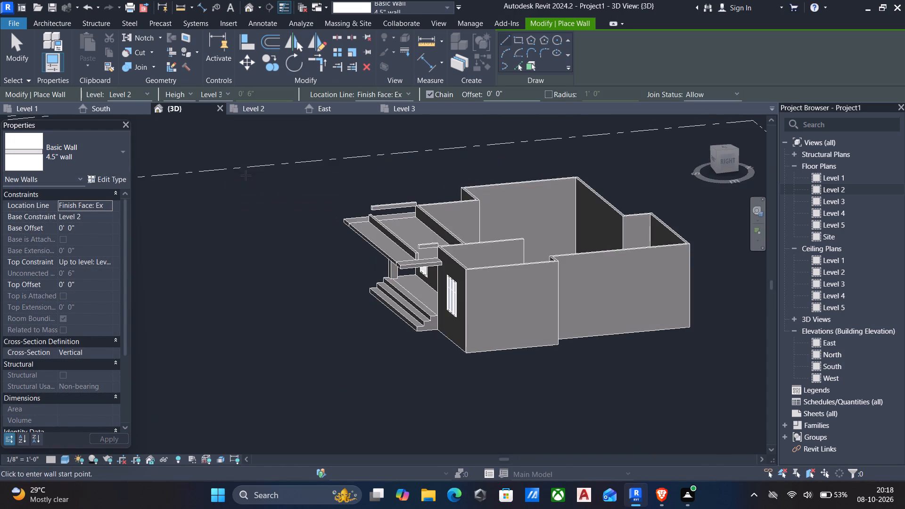
scroll(448, 253, "up", 6)
key("Escape")
scroll(398, 256, "down", 1)
middle_click_drag(397, 260, 411, 247, "shift")
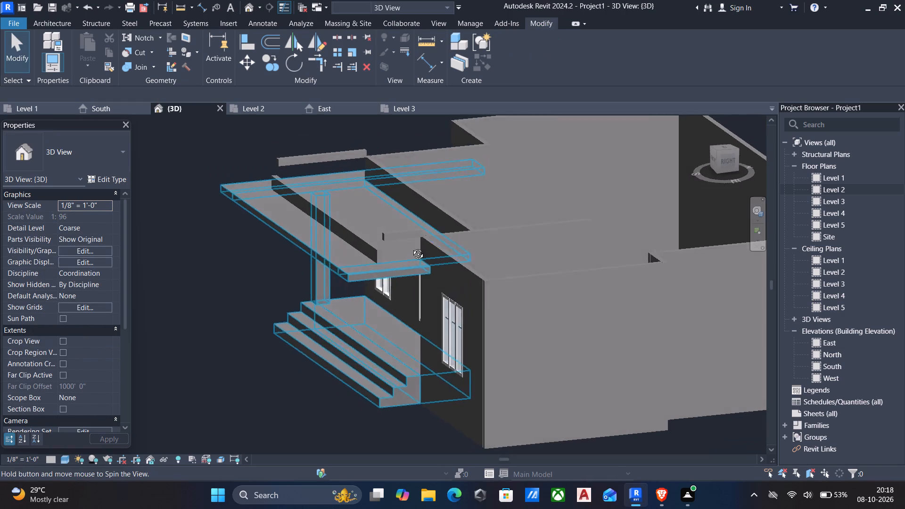
middle_click_drag(411, 247, 418, 235, "shift")
scroll(418, 234, "up", 6)
type("al")
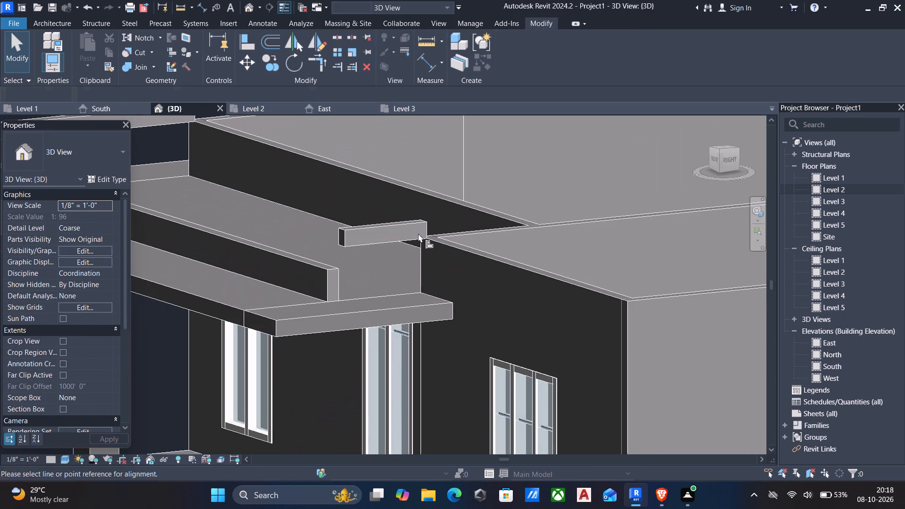
scroll(401, 258, "down", 1, "shift")
middle_click_drag(400, 258, 389, 351, "shift")
scroll(390, 351, "up", 1, "shift")
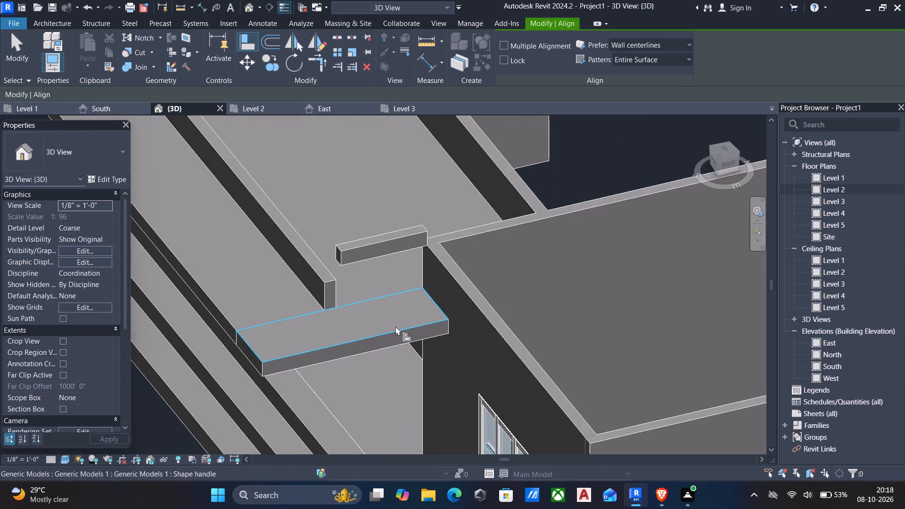
left_click(395, 326)
scroll(388, 271, "down", 1)
middle_click_drag(388, 271, 430, 190)
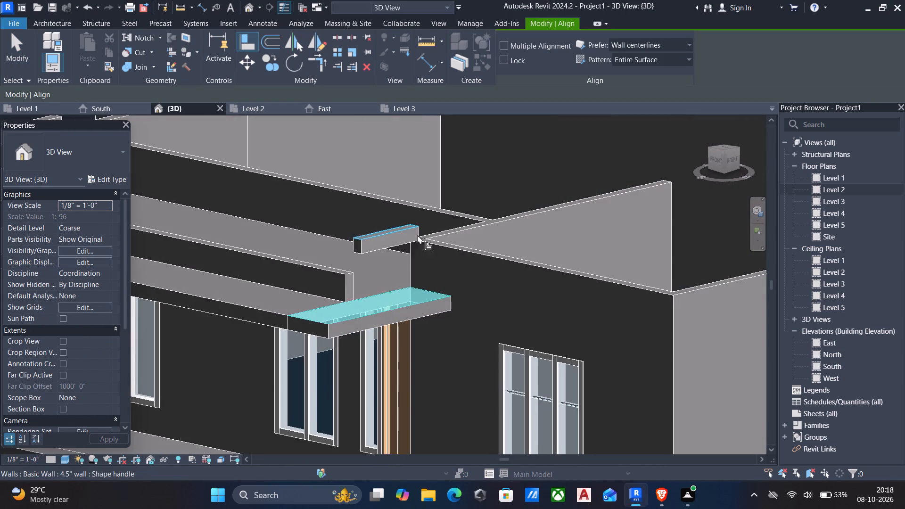
middle_click_drag(411, 247, 430, 204, "shift")
scroll(410, 230, "up", 2)
left_click(389, 250)
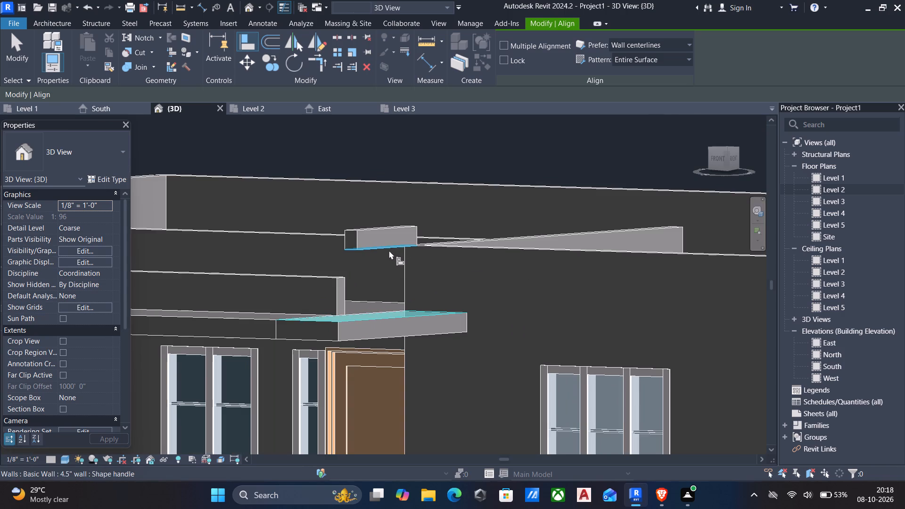
Align the top of the short east parapet wall to the top of the front low canopy wall.
scroll(429, 270, "down", 2)
middle_click_drag(431, 272, 529, 428, "shift")
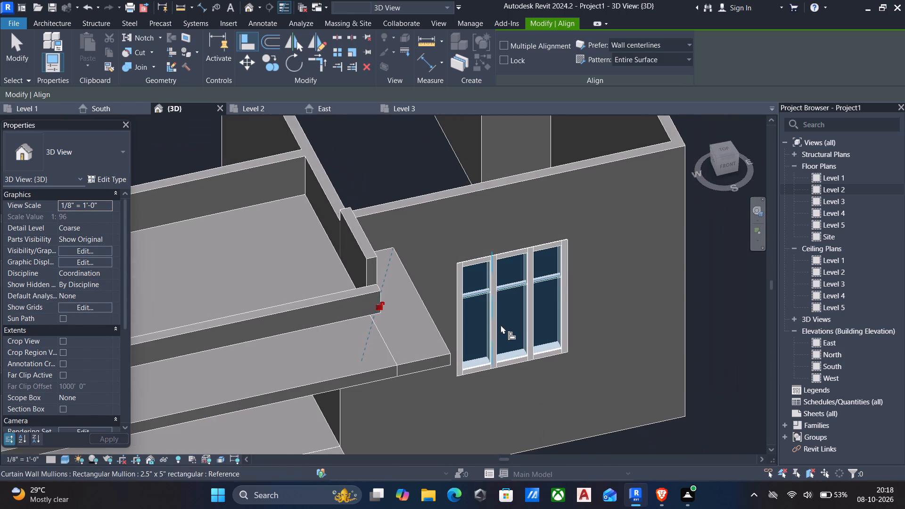
left_click(344, 295)
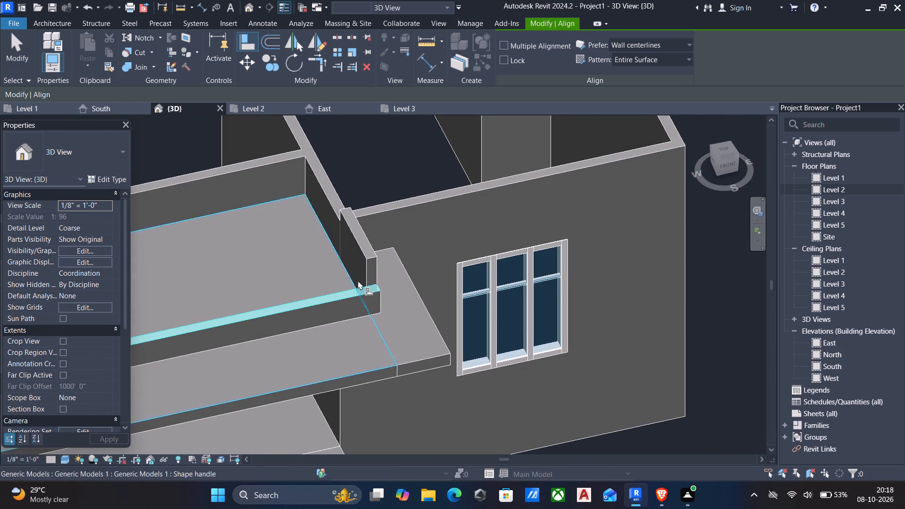
left_click(367, 257)
Align the bottom of the west parapet wall to the top face of the entrance canopy slab.
scroll(367, 276, "down", 3)
middle_click_drag(367, 282, 452, 254)
middle_click_drag(416, 296, 611, 205)
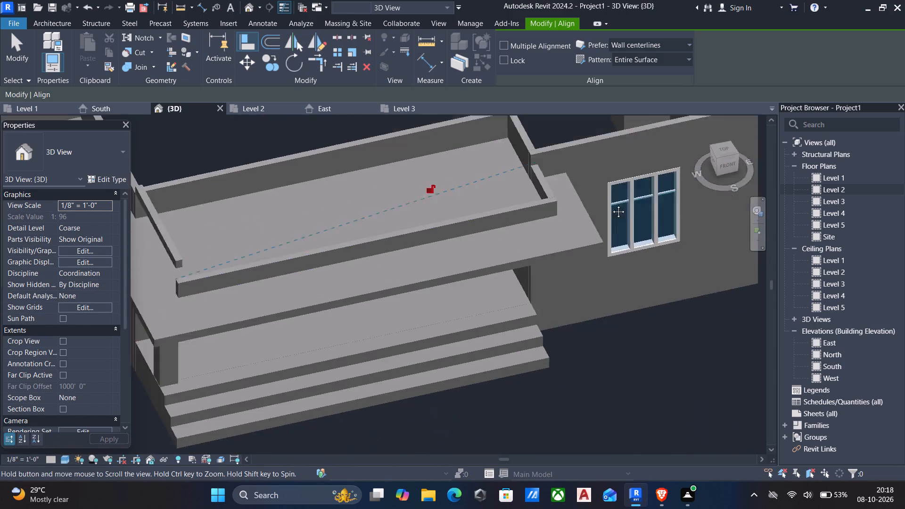
middle_click_drag(611, 205, 627, 211)
middle_click_drag(566, 260, 648, 242)
middle_click_drag(346, 275, 460, 127, "shift")
scroll(462, 149, "up", 2)
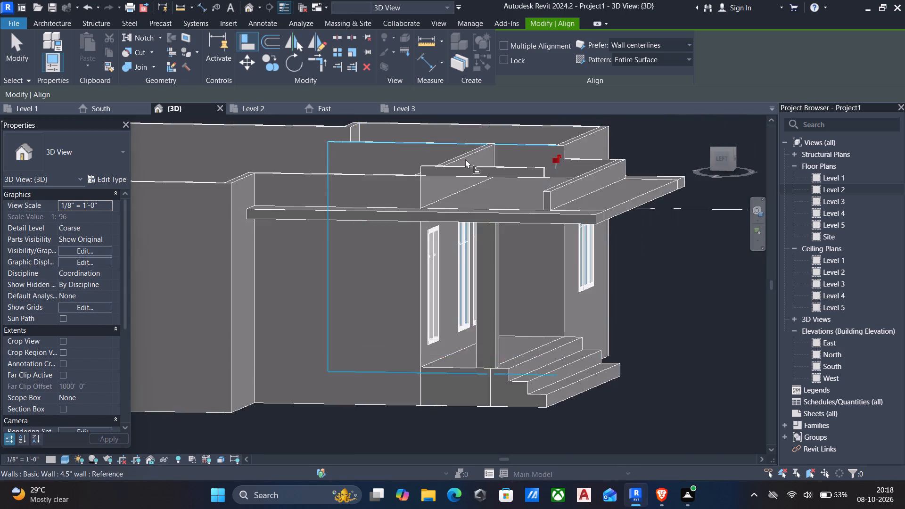
scroll(465, 159, "up", 3)
scroll(481, 222, "down", 4)
middle_click_drag(481, 233, 484, 340)
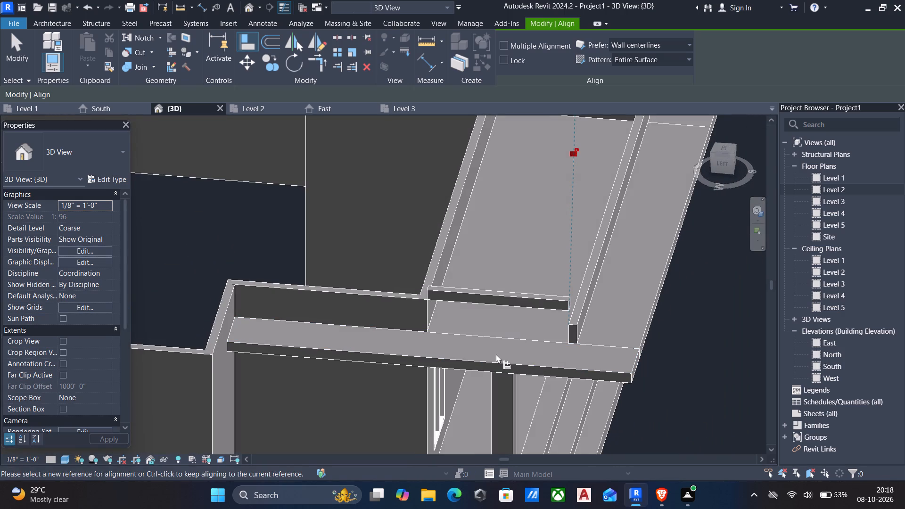
left_click(496, 358)
scroll(510, 331, "down", 3)
middle_click_drag(508, 307, 508, 198, "shift")
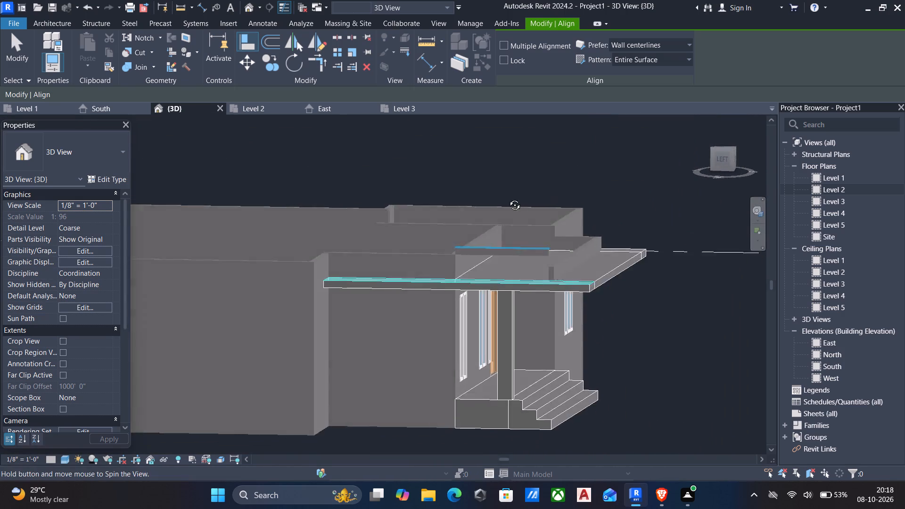
middle_click_drag(508, 198, 508, 197, "shift")
scroll(508, 212, "up", 6)
scroll(524, 257, "down", 5)
middle_click_drag(513, 252, 505, 233, "shift")
middle_click_drag(492, 202, 484, 181, "shift")
scroll(502, 236, "up", 2)
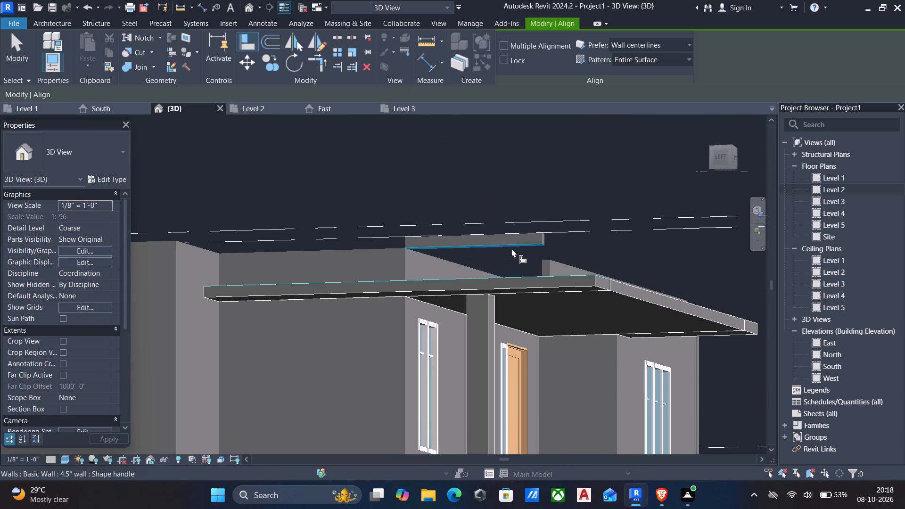
left_click(511, 248)
Align the top of the west parapet wall to the top of the front low canopy wall.
scroll(513, 249, "down", 3)
middle_click_drag(516, 304, 517, 312, "shift")
middle_click_drag(523, 335, 534, 377, "shift")
middle_click(545, 399, "shift")
scroll(590, 348, "up", 1)
scroll(623, 243, "down", 2)
middle_click_drag(621, 246, 602, 319, "shift")
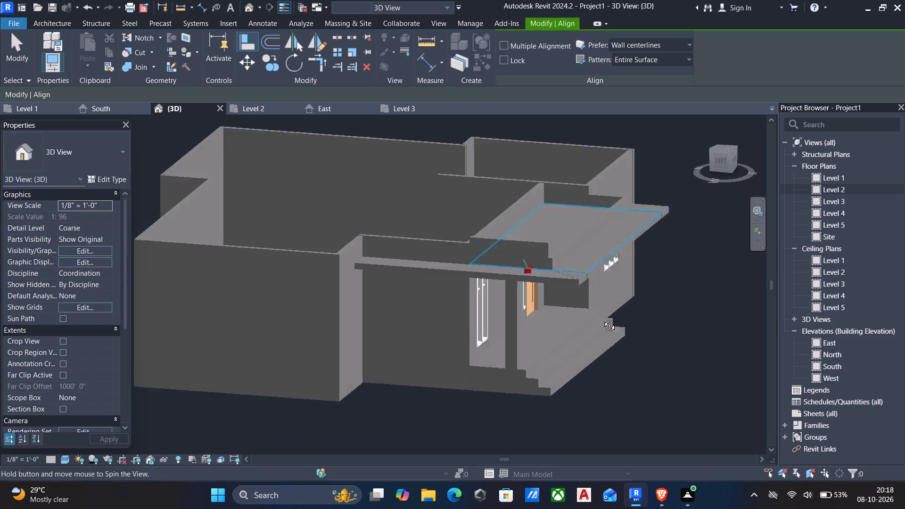
middle_click_drag(602, 319, 592, 405, "shift")
scroll(534, 276, "up", 5)
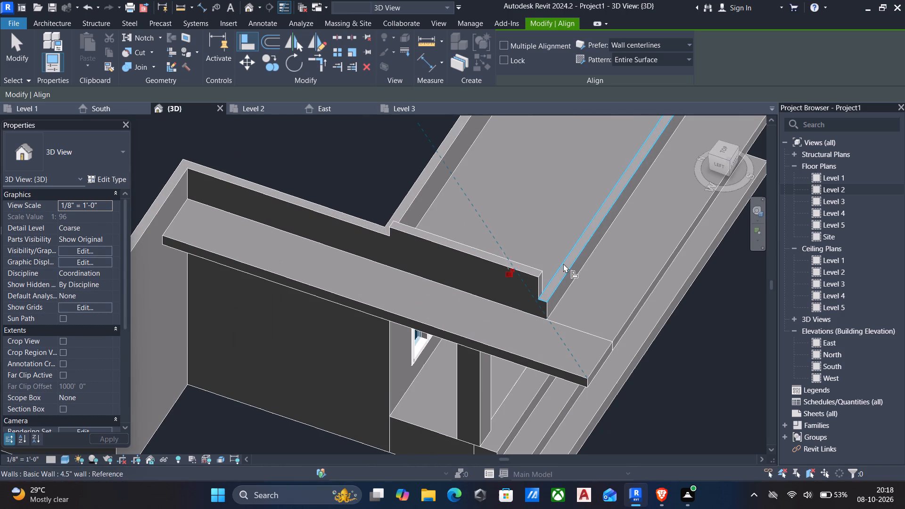
left_click(563, 263)
left_click(509, 260)
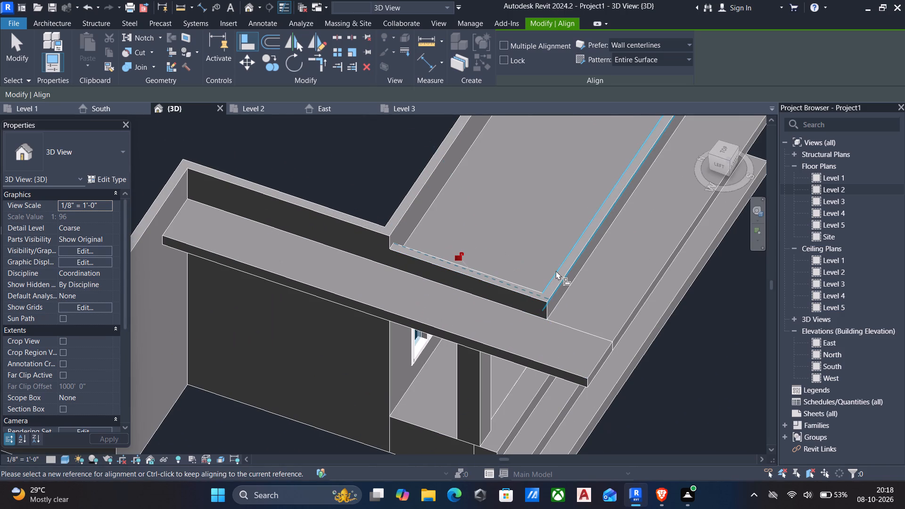
key("Escape")
scroll(573, 269, "down", 6)
middle_click_drag(582, 279, 424, 213)
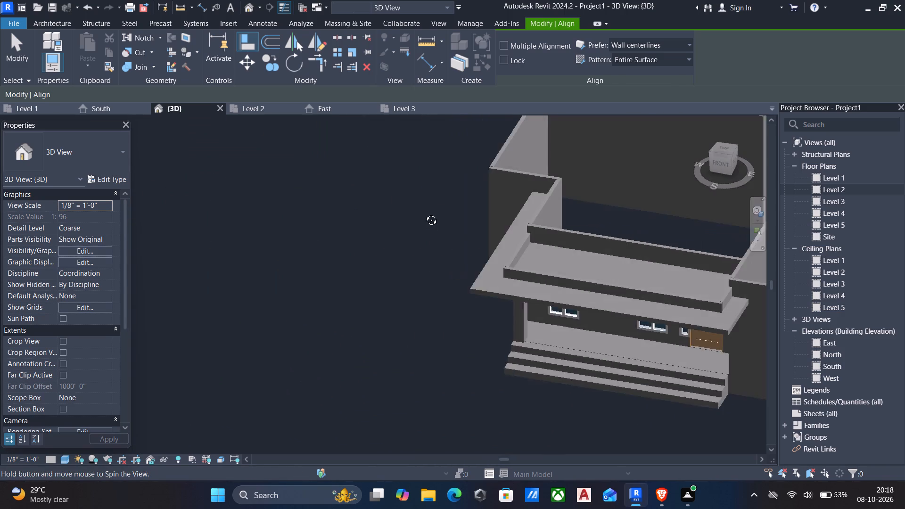
middle_click_drag(424, 213, 435, 188)
scroll(435, 186, "up", 1)
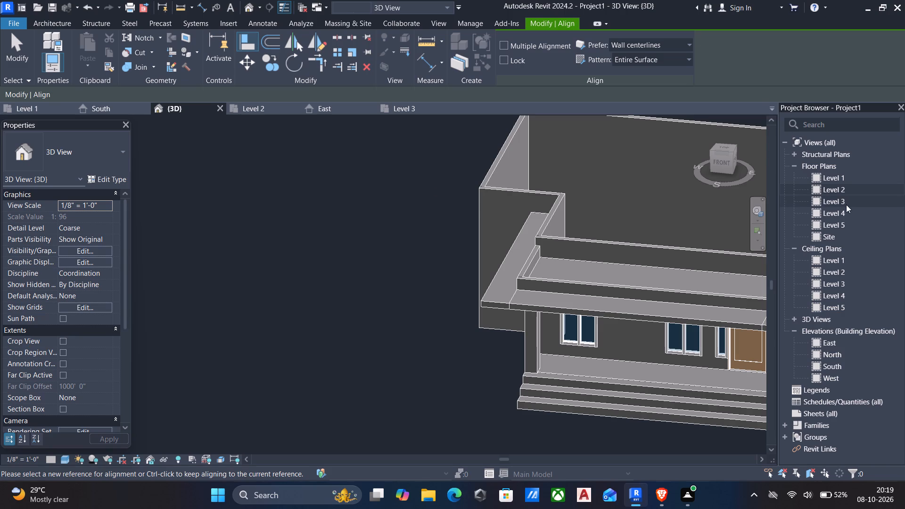
Start a Generic - 12" roof by footprint on Level 2, picking the outer faces of the main west, stepped north and main east walls as slope-defining boundaries.
double_click(839, 190)
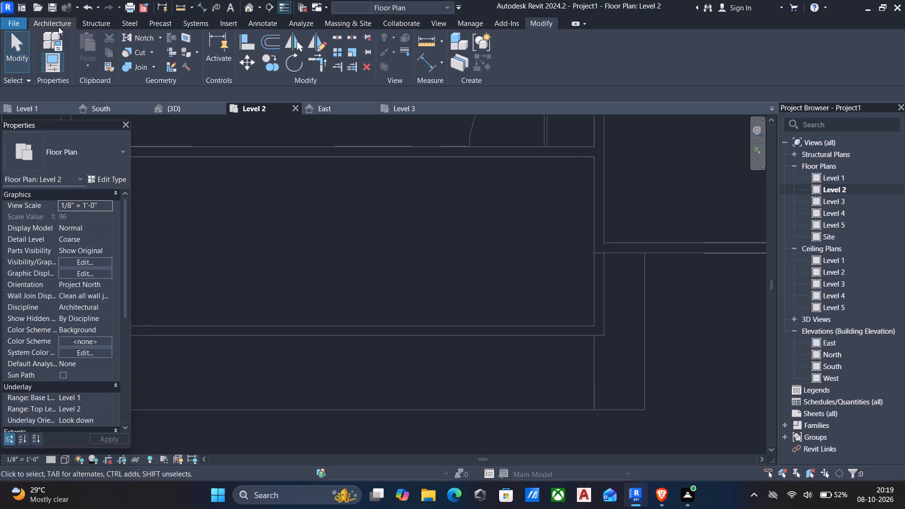
left_click(56, 23)
left_click(215, 64)
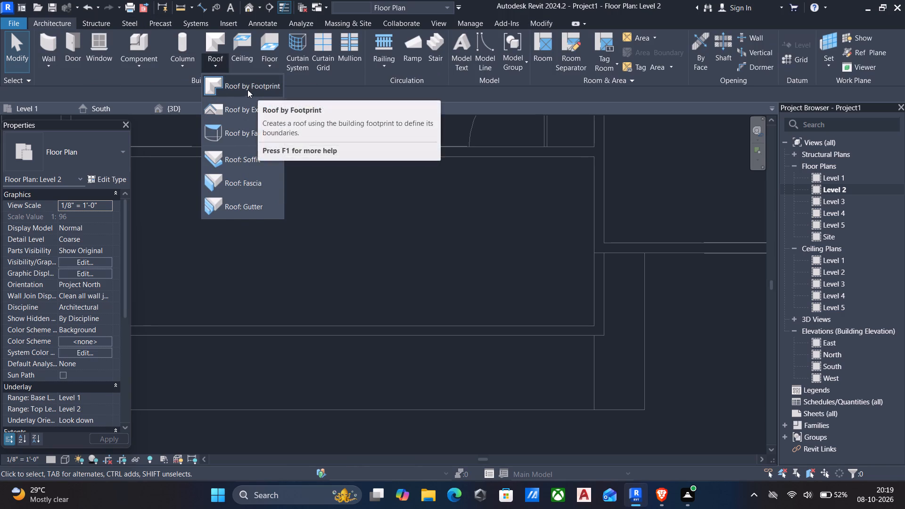
left_click(247, 88)
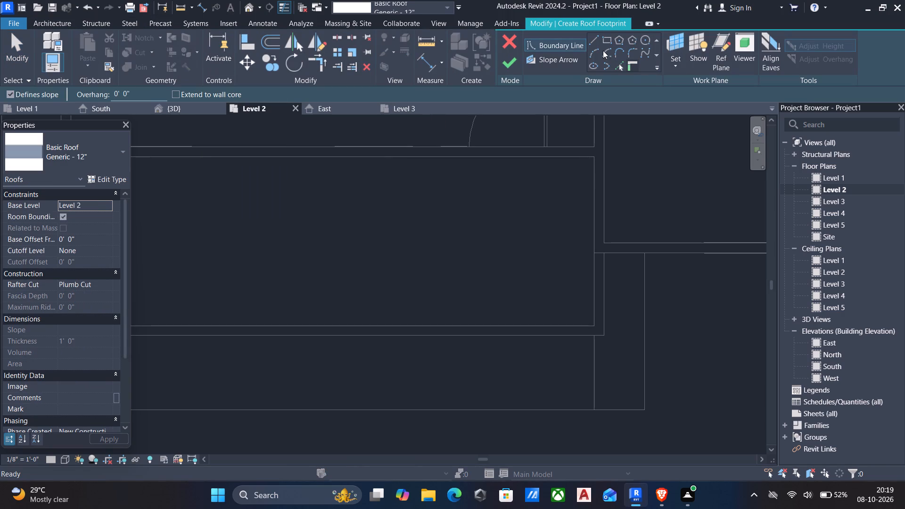
left_click(594, 41)
scroll(570, 94, "down", 6)
scroll(547, 177, "down", 6)
middle_click_drag(550, 217, 588, 304)
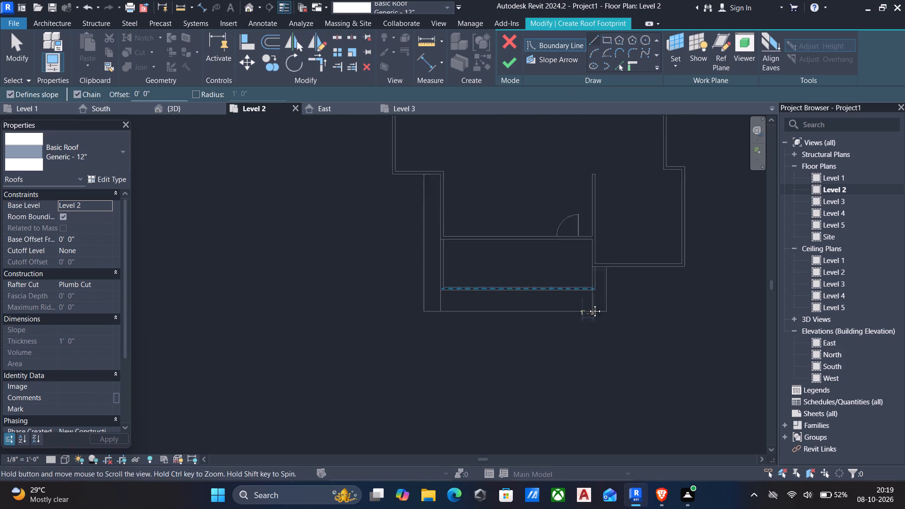
middle_click_drag(588, 304, 604, 361)
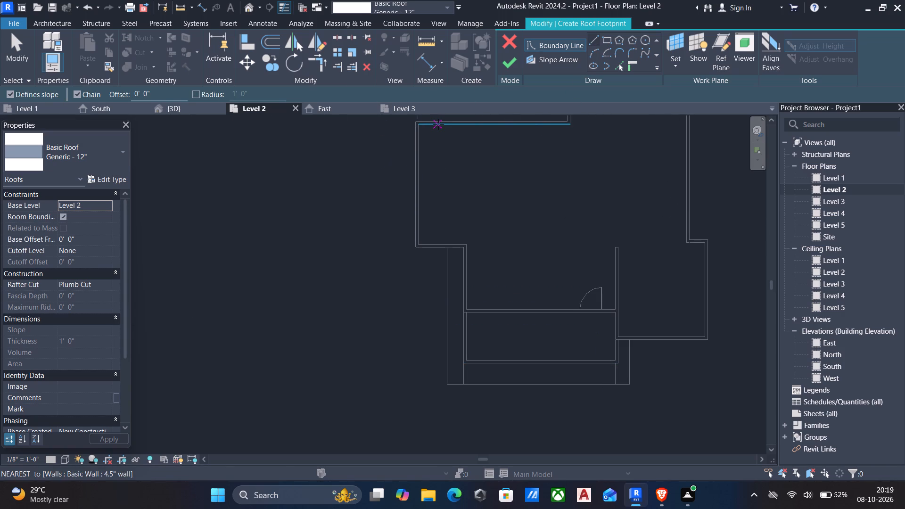
left_click(623, 65)
left_click(415, 182)
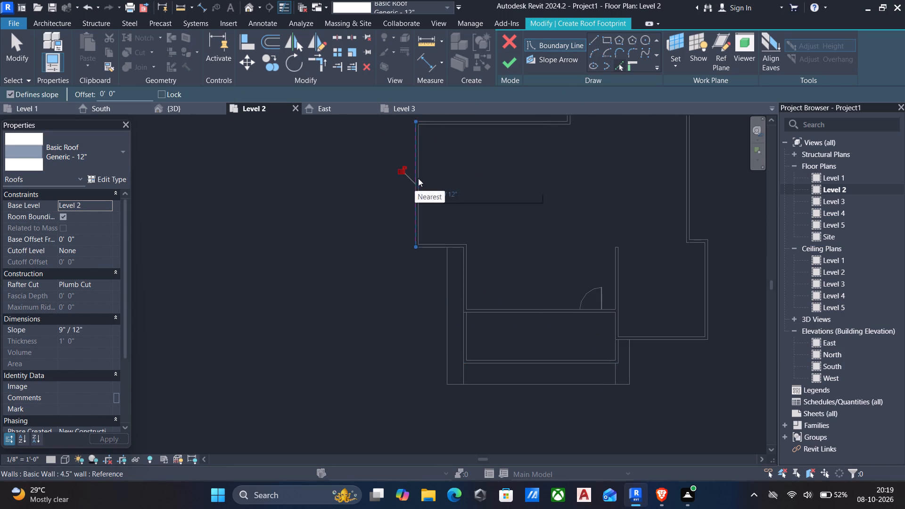
scroll(449, 157, "down", 3)
middle_click_drag(449, 261, 452, 270)
scroll(452, 270, "up", 5)
middle_click_drag(547, 240, 546, 400)
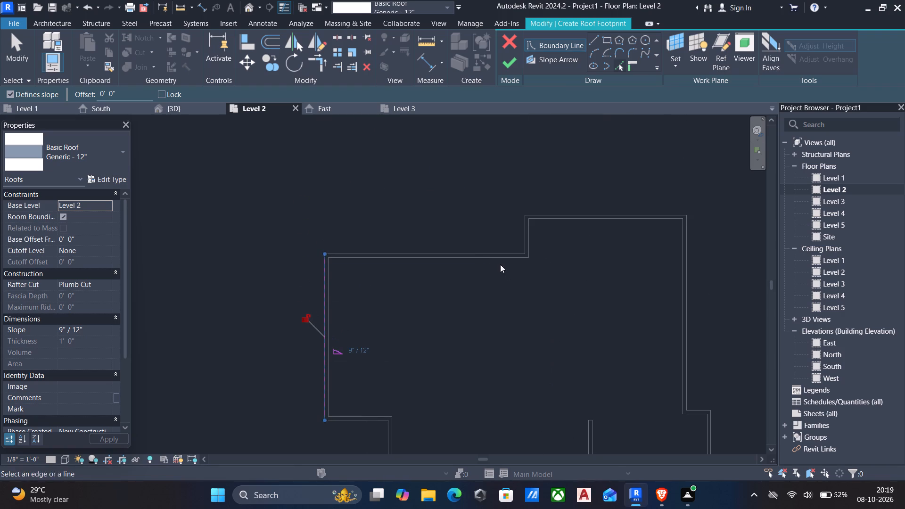
left_click(477, 251)
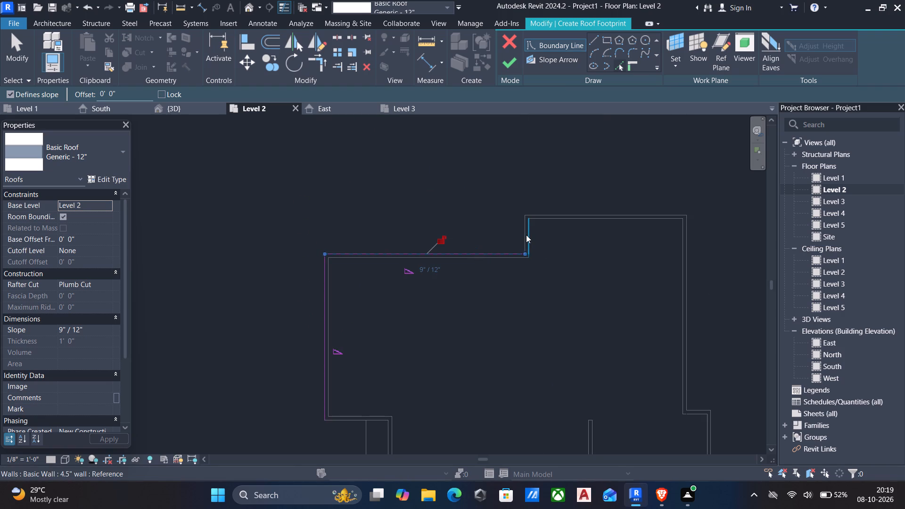
left_click(525, 236)
left_click(543, 215)
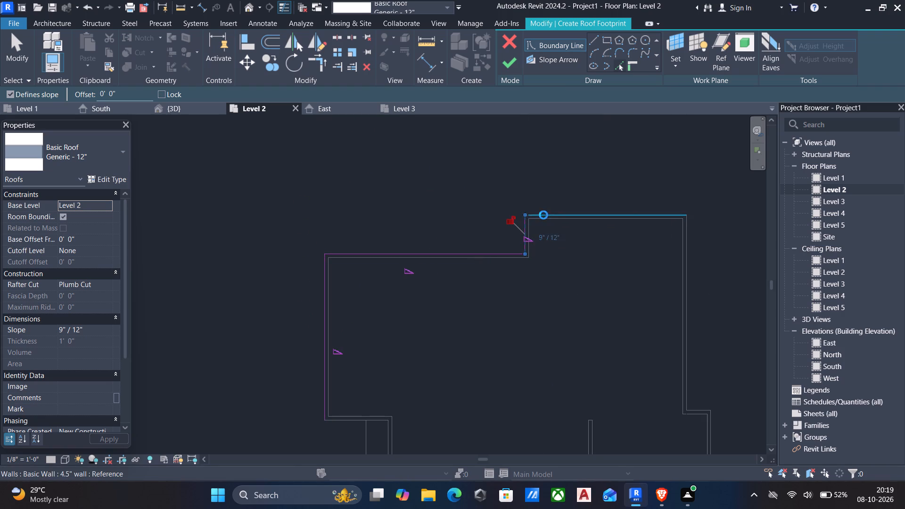
left_click(687, 250)
Continue the roof boundary along the outer faces of the southeast projecting room: the short jog, east wall and front wall.
scroll(683, 266, "down", 2)
middle_click_drag(676, 282, 663, 273)
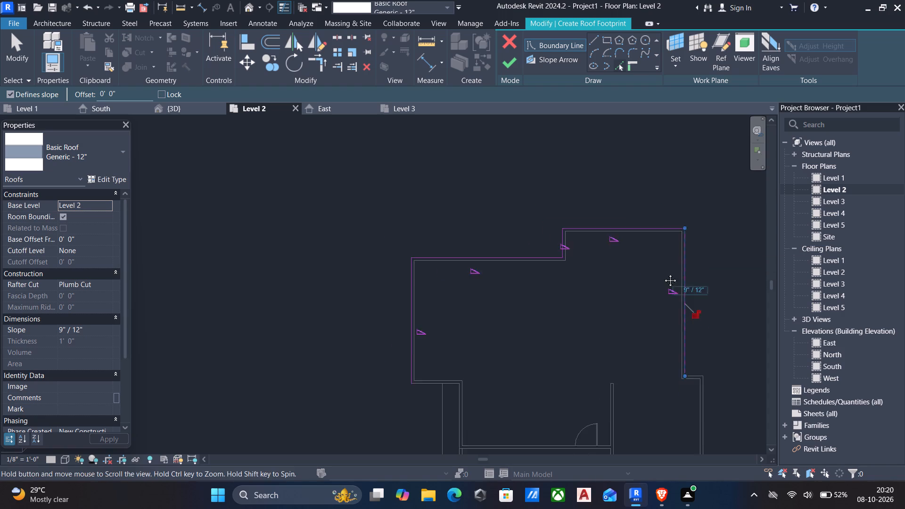
middle_click_drag(663, 273, 596, 191)
scroll(637, 288, "up", 6)
left_click(580, 272)
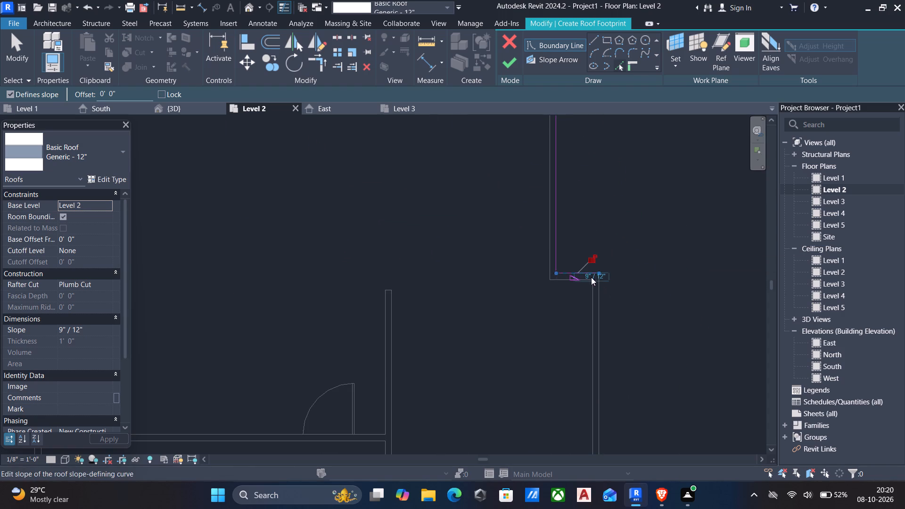
left_click(600, 297)
scroll(591, 313, "down", 5)
middle_click_drag(579, 346, 583, 251)
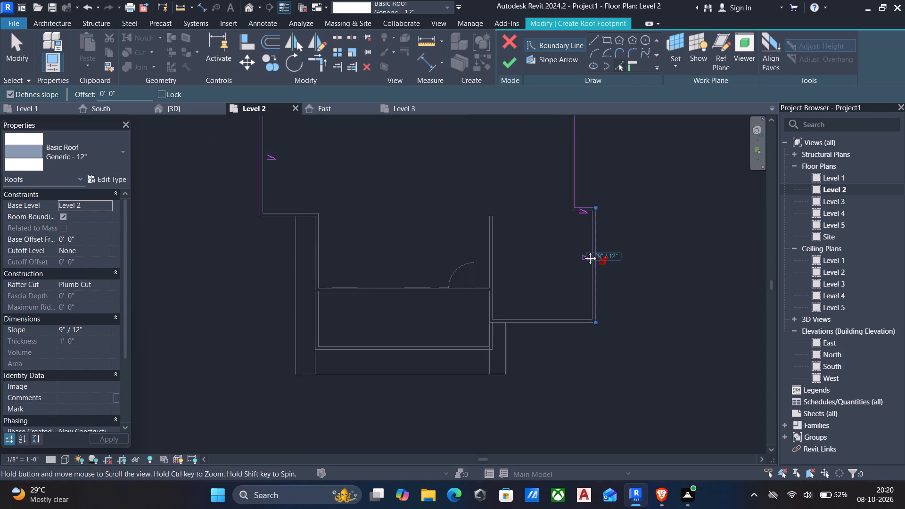
middle_click_drag(583, 251, 584, 251)
scroll(581, 337, "up", 6)
left_click(563, 297)
Continue the slope-defining roof boundary along the outer faces of the entrance porch's east, front and west walls and the short southwest wall.
scroll(562, 301, "down", 3)
middle_click_drag(560, 320, 623, 328)
scroll(630, 322, "up", 6)
scroll(636, 302, "down", 5)
middle_click_drag(522, 328, 611, 294)
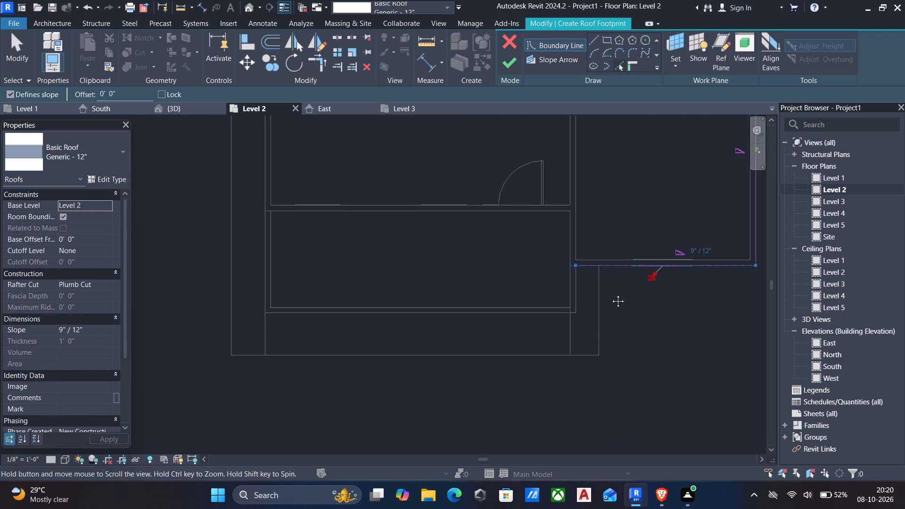
middle_click_drag(611, 294, 612, 293)
scroll(544, 283, "up", 1)
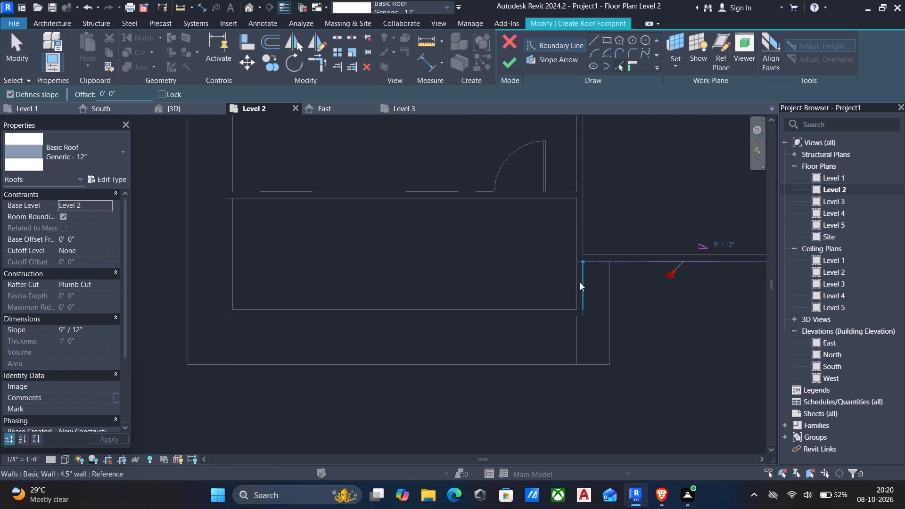
left_click(580, 283)
left_click(551, 319)
scroll(343, 321, "down", 2)
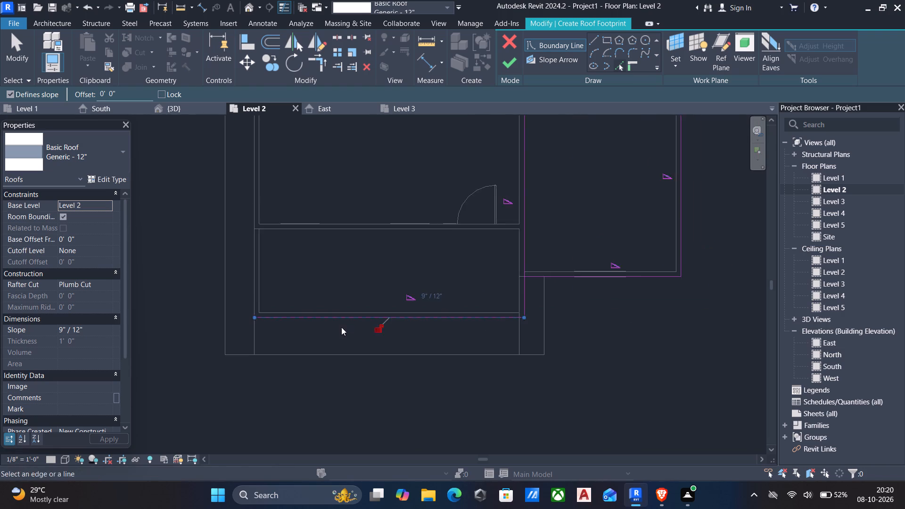
middle_click_drag(341, 328, 432, 336)
scroll(309, 283, "up", 1)
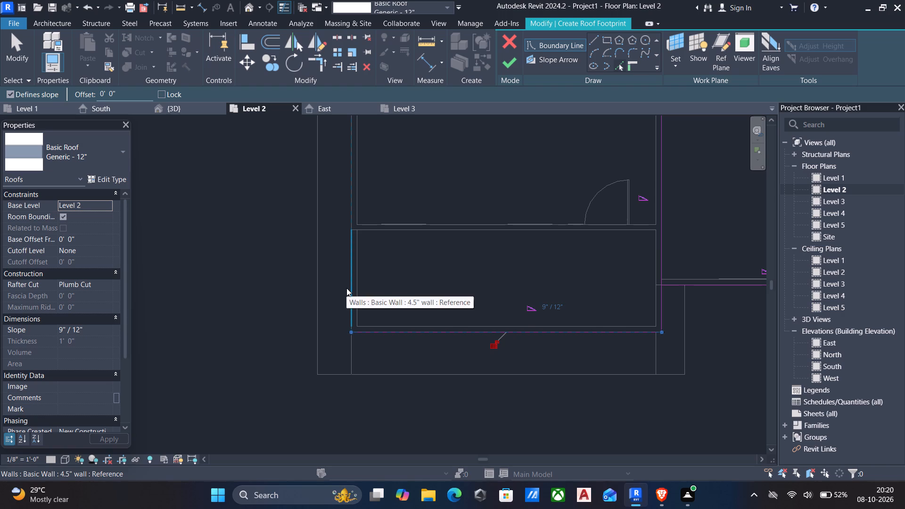
left_click(349, 291)
scroll(280, 280, "down", 2)
middle_click_drag(279, 285, 320, 397)
scroll(368, 249, "up", 3)
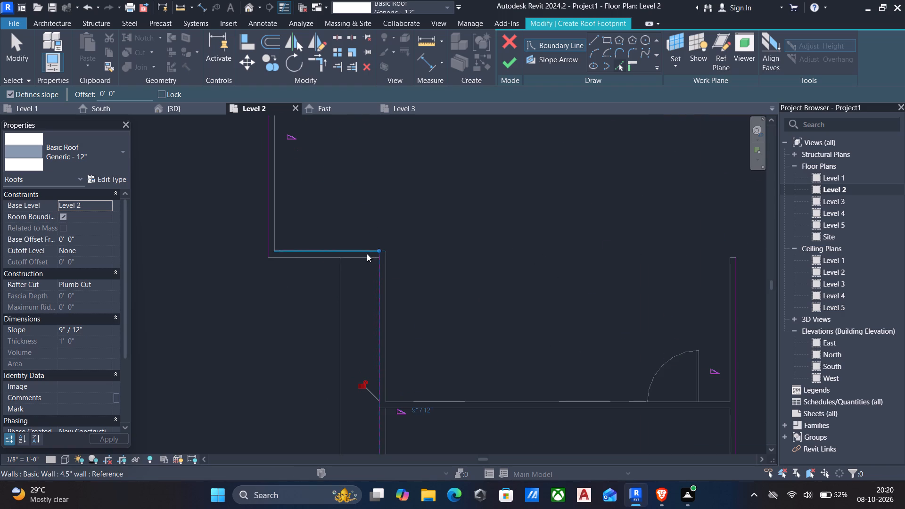
left_click(361, 257)
scroll(326, 268, "down", 10)
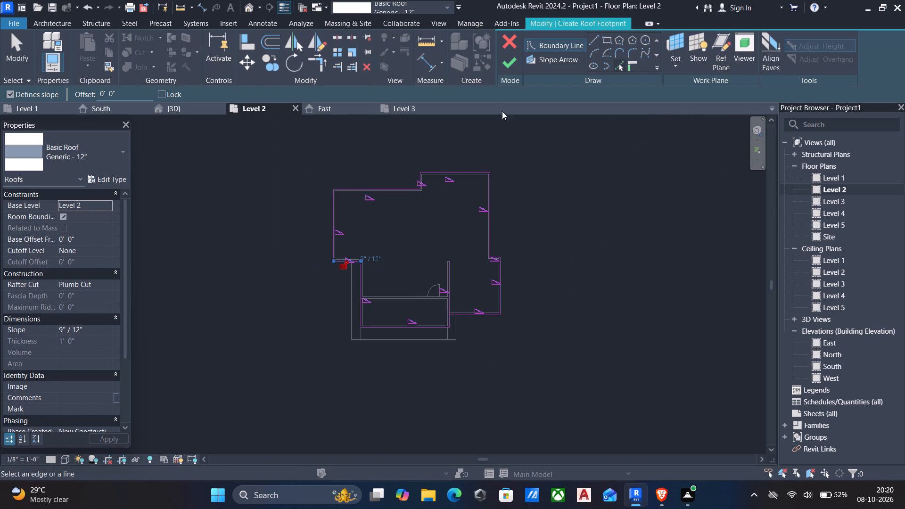
left_click(504, 69)
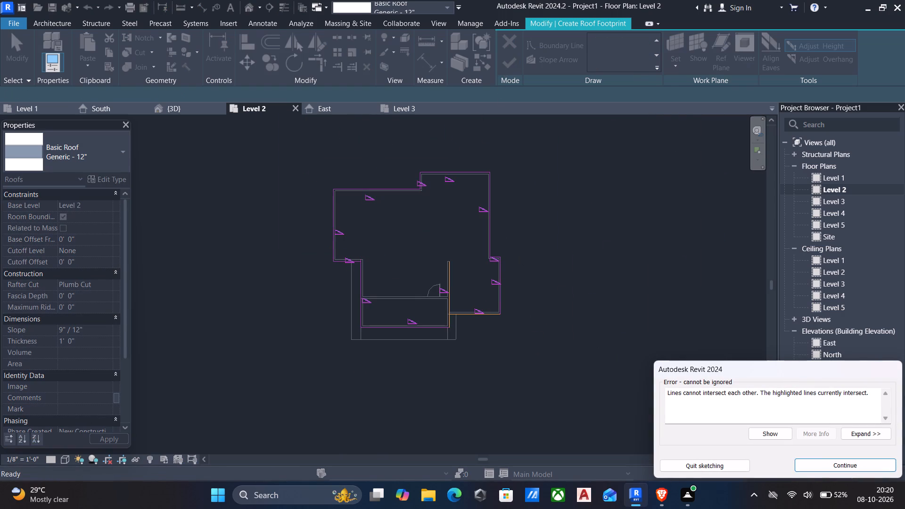
left_click(842, 468)
Trim the porch's east boundary line to a corner with the southeast room's front line, keeping the portion south of it.
scroll(459, 258, "up", 5)
key("t")
key("r")
scroll(449, 374, "up", 3)
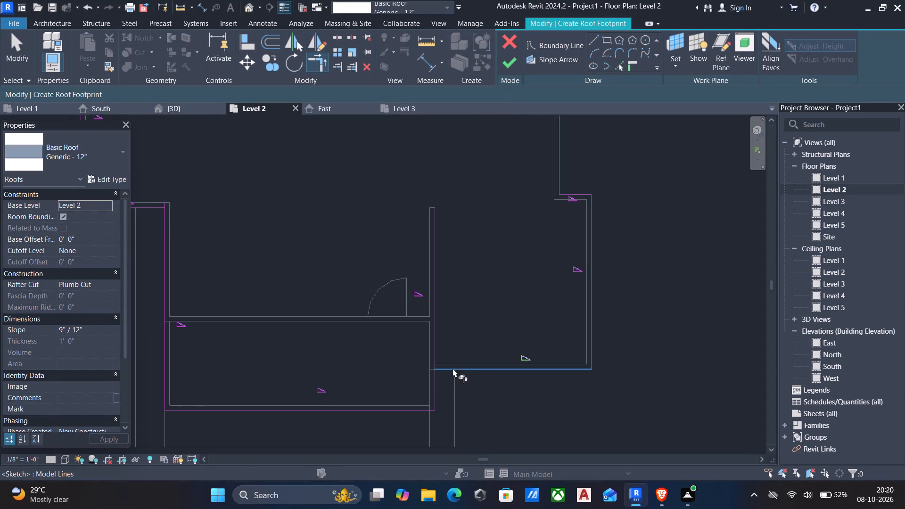
left_click(453, 364)
left_click(436, 392)
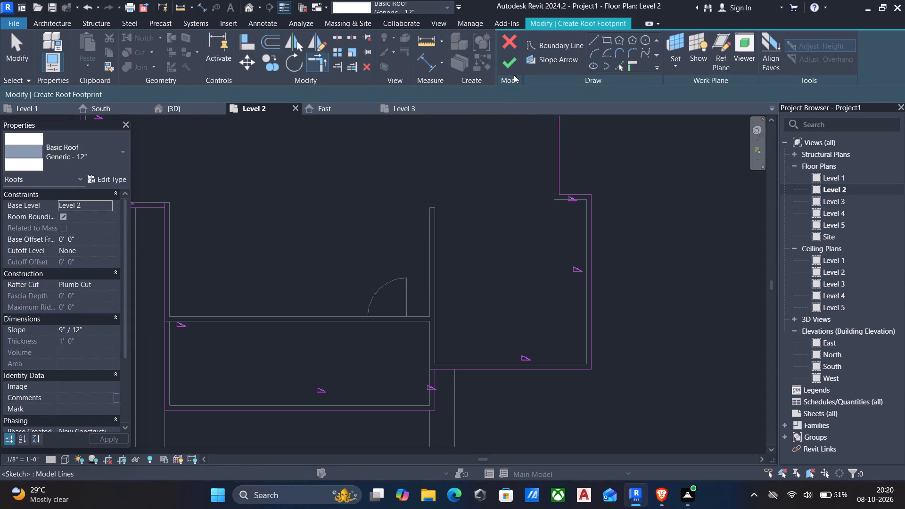
left_click(509, 68)
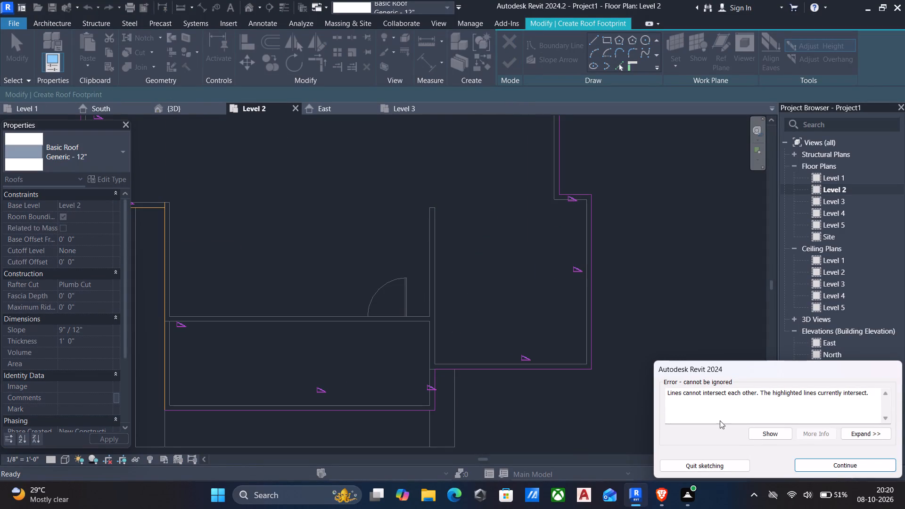
left_click(809, 456)
Trim the porch's west boundary line to a corner with the short southwest wall line and finish the roof footprint.
scroll(158, 287, "down", 3)
middle_click_drag(65, 249, 261, 263)
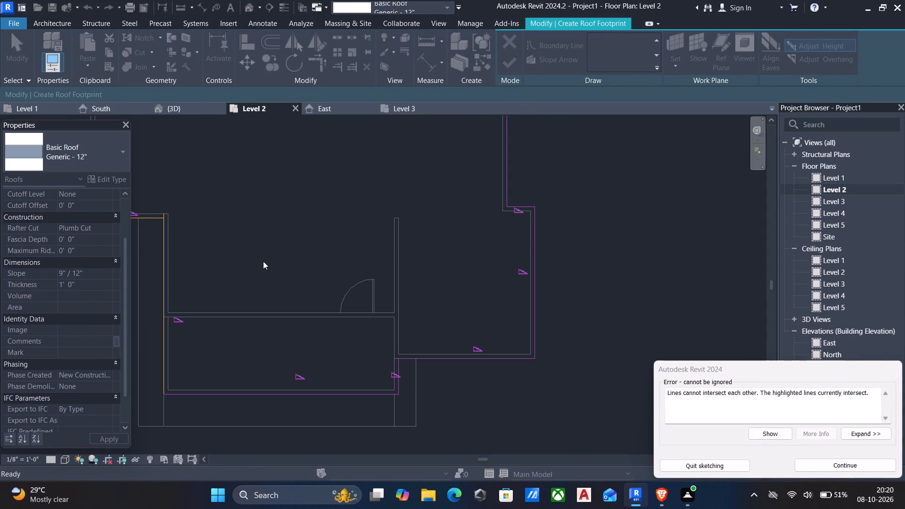
scroll(263, 263, "down", 4)
middle_click_drag(263, 277, 428, 290)
scroll(428, 290, "up", 5)
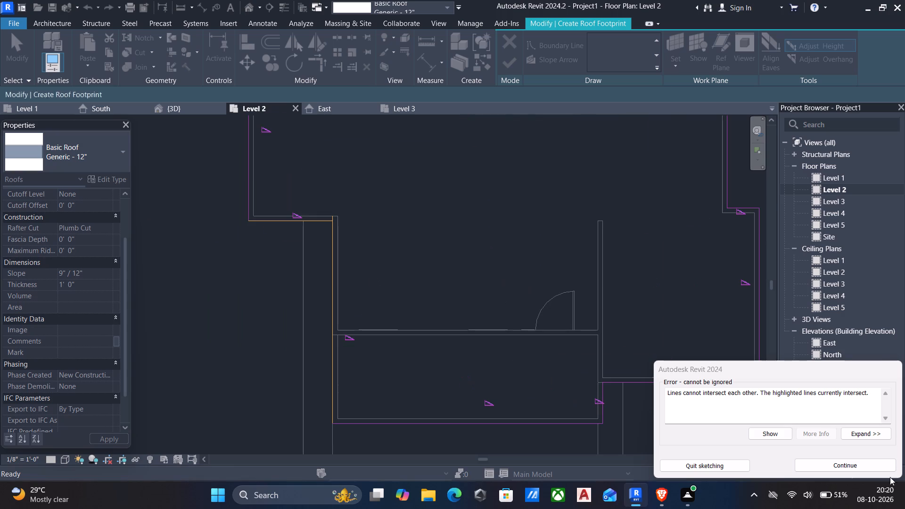
left_click(868, 465)
key("t")
key("r")
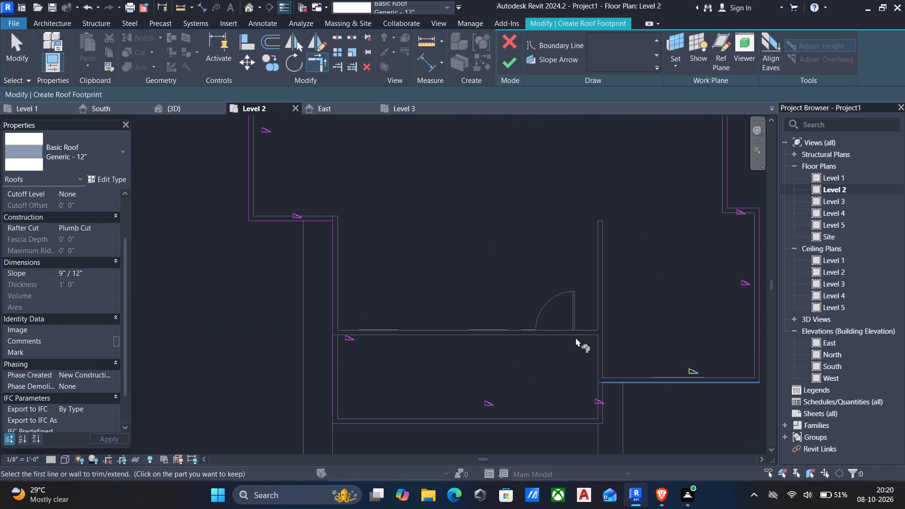
left_click(336, 262)
left_click(296, 221)
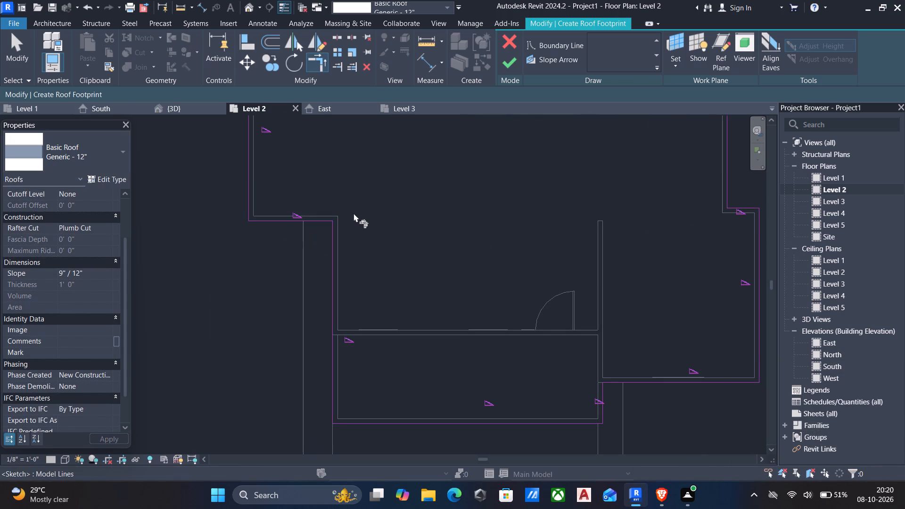
left_click(503, 64)
Set the footprint roof's slope to 0" / 12" in the 3D view to make it flat.
scroll(509, 156, "down", 6)
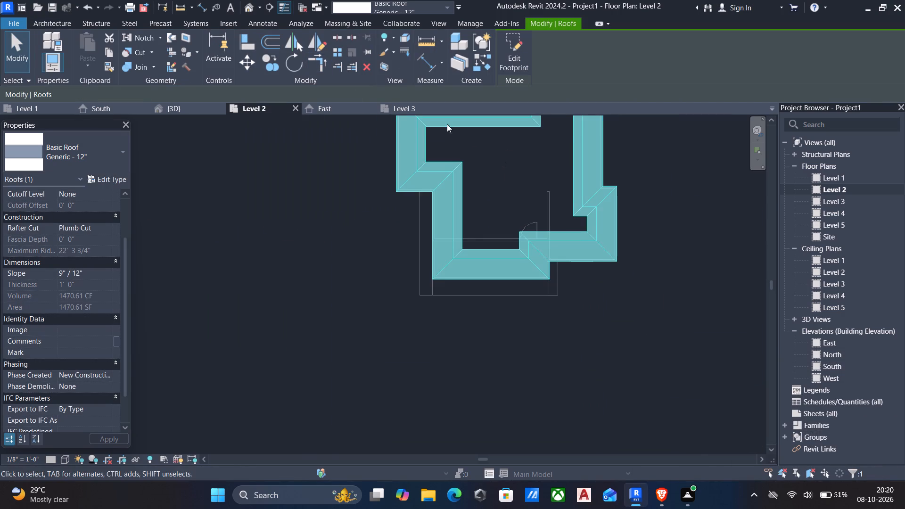
left_click(252, 10)
scroll(427, 235, "down", 5)
middle_click_drag(427, 237, 393, 304)
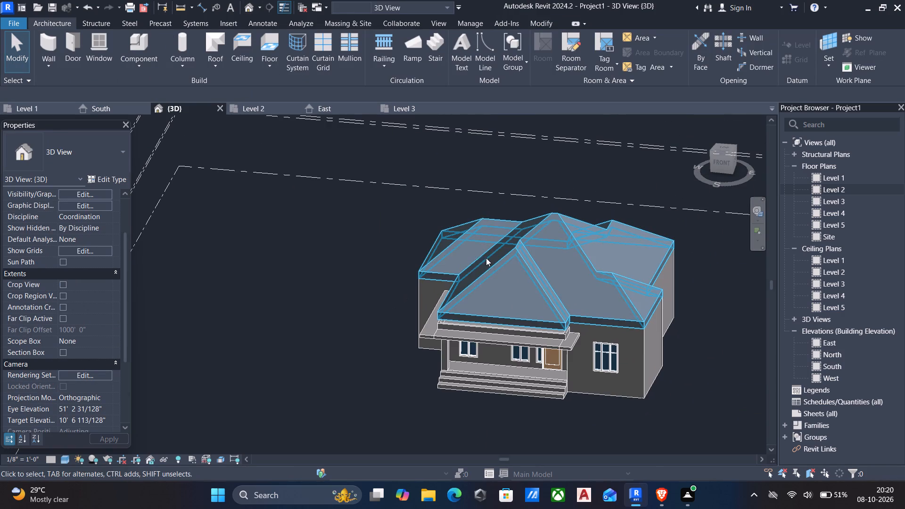
left_click(508, 255)
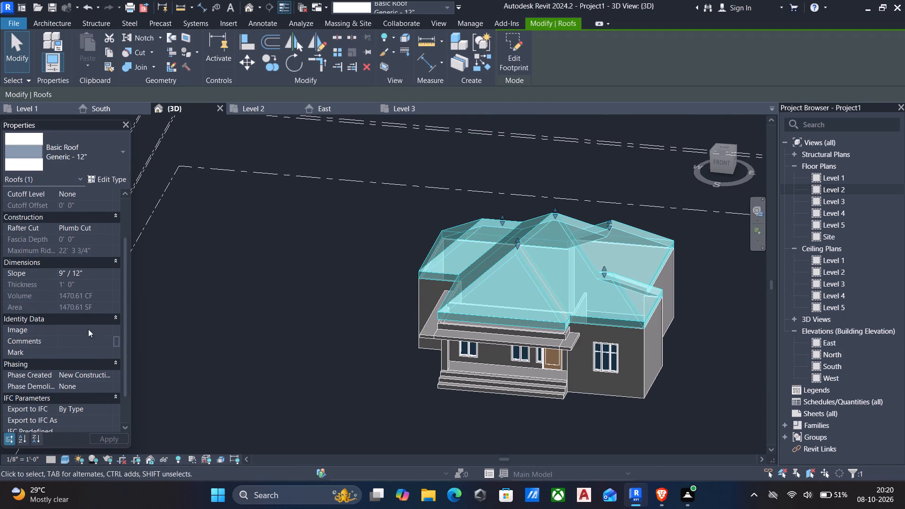
left_click(101, 269)
type("0'")
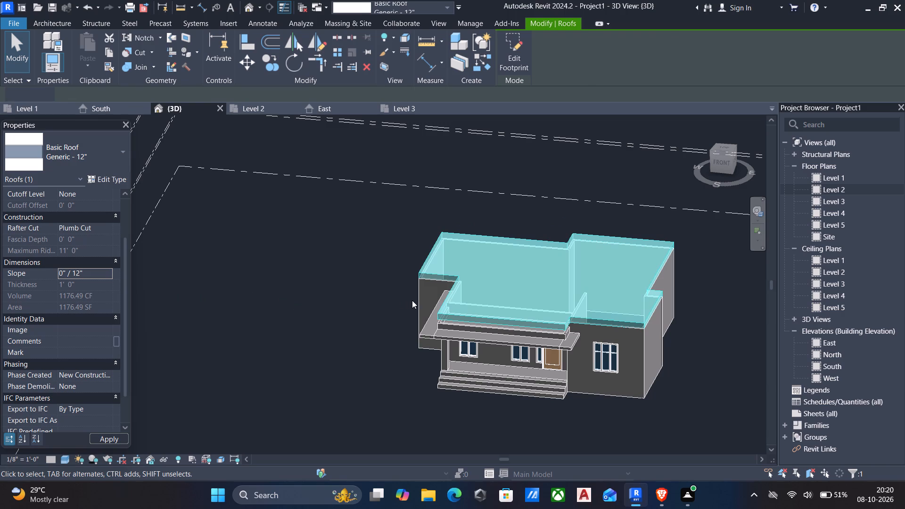
key("Escape")
Duplicate the flat roof's Generic - 12" type under the name 6" roof.
middle_click_drag(435, 304, 442, 327, "shift")
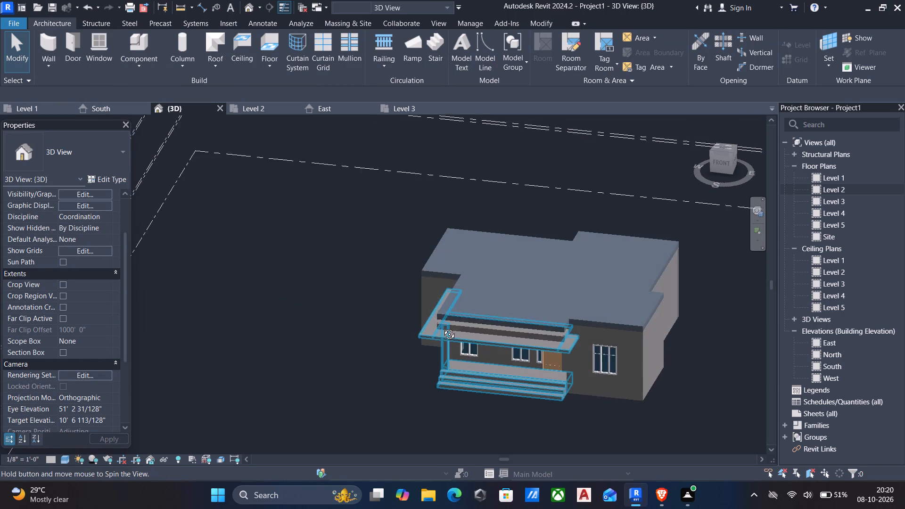
middle_click_drag(442, 327, 523, 247, "shift")
scroll(490, 303, "up", 3)
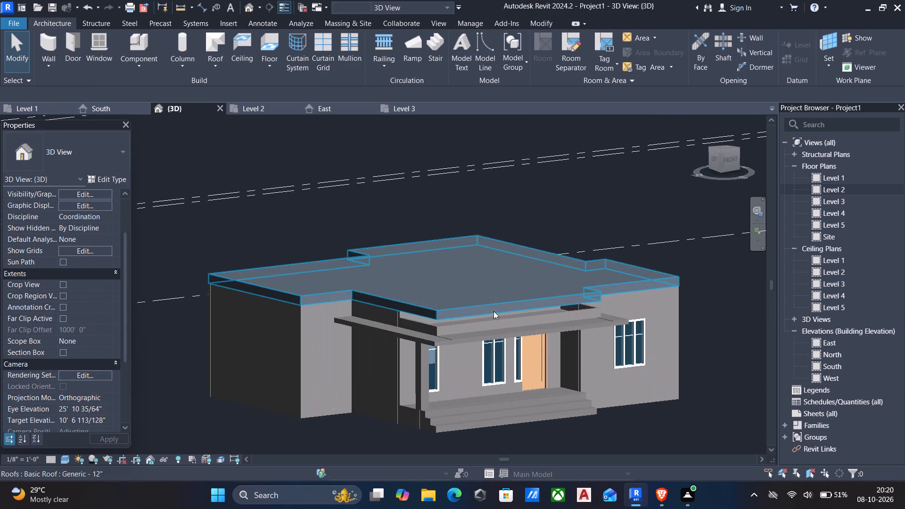
left_click(486, 304)
left_click(100, 175)
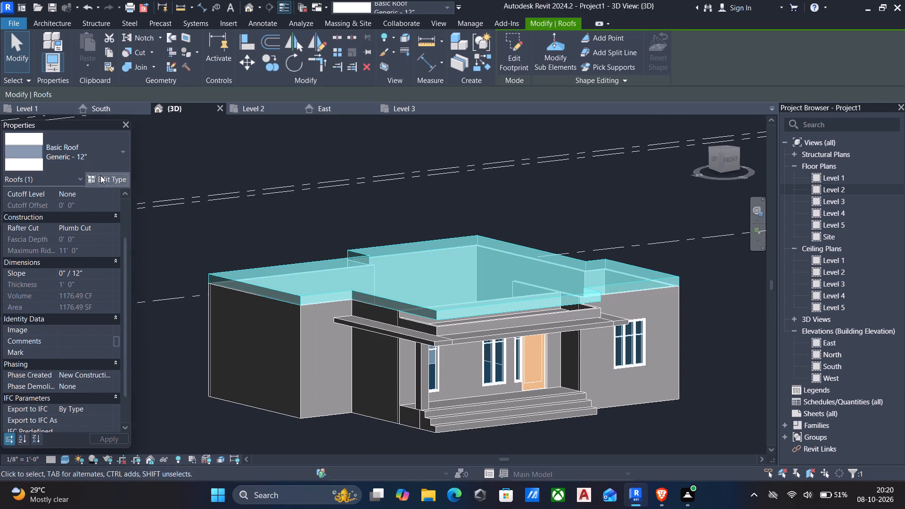
left_click(858, 100)
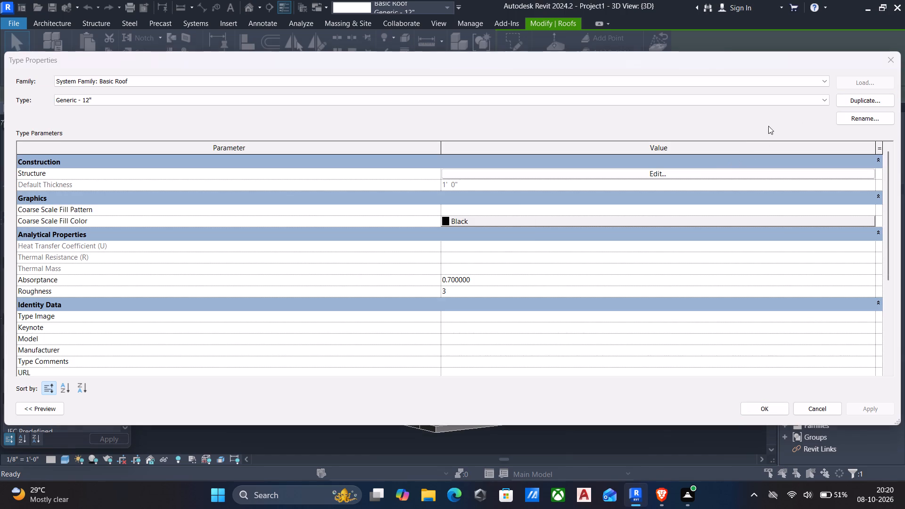
key("BackSpace")
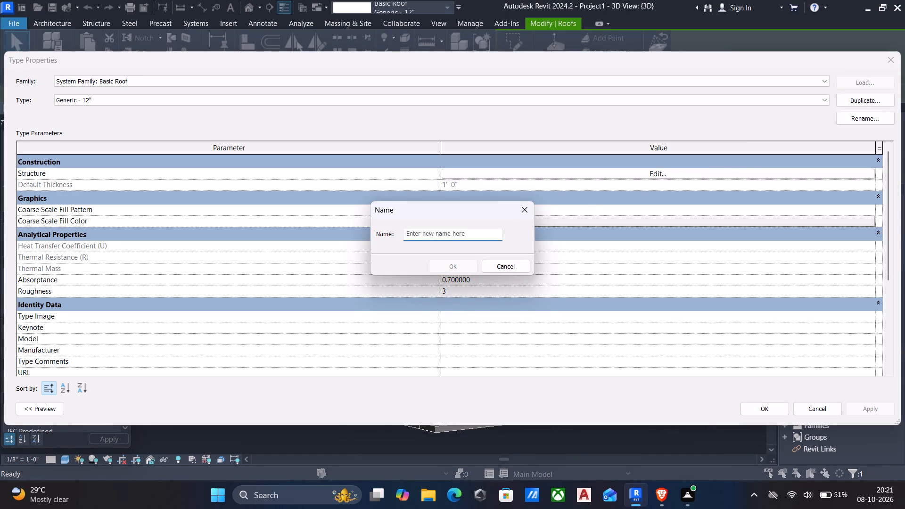
type("6\"")
key("space")
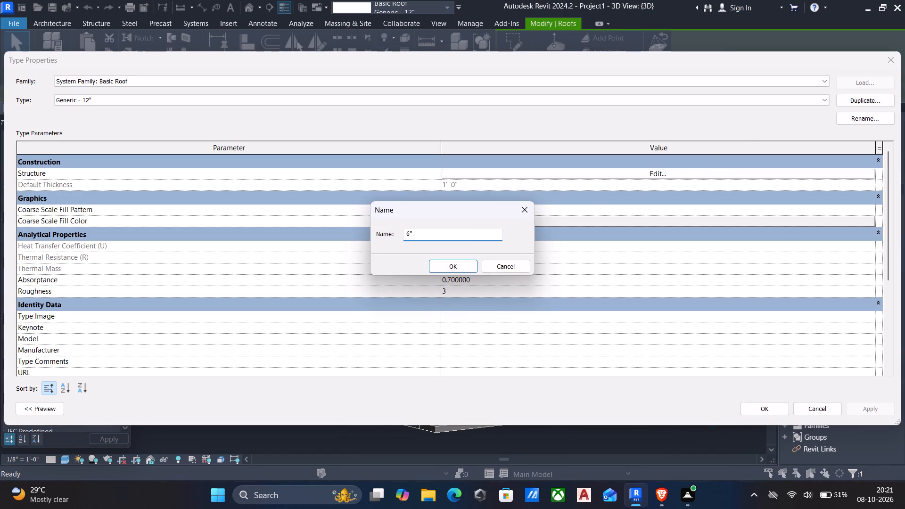
key("r")
type("oo")
key("f")
left_click(457, 264)
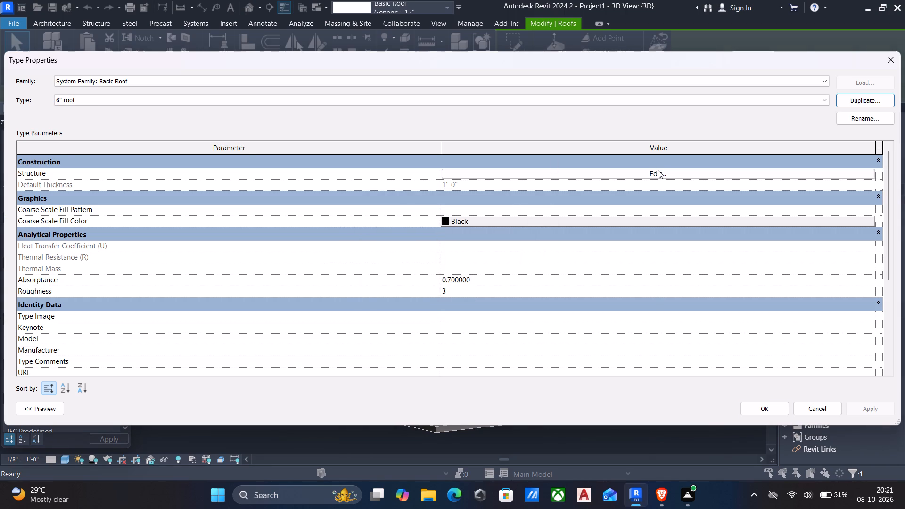
Set the structure layer thickness of the 6" roof type to 6" and apply the type to the roof.
left_click(658, 170)
left_click(500, 171)
type("6\"")
key("Return")
left_click(735, 376)
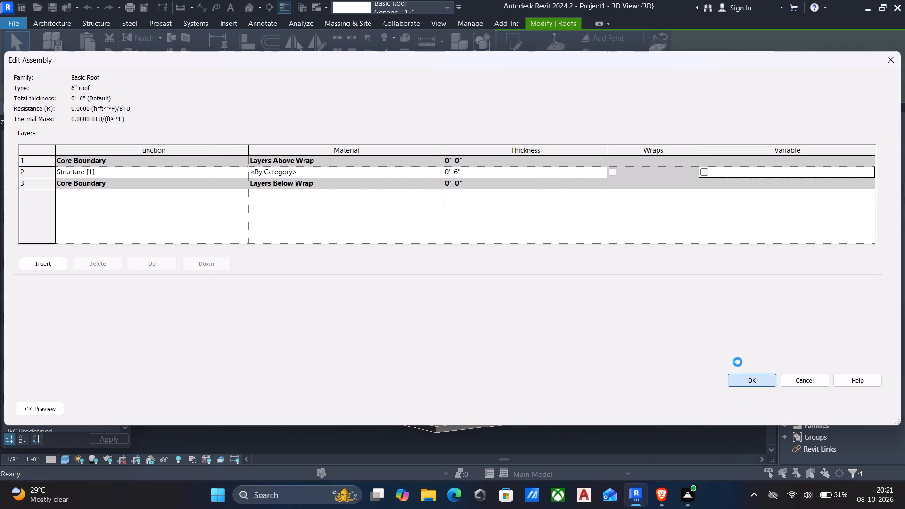
left_click(878, 404)
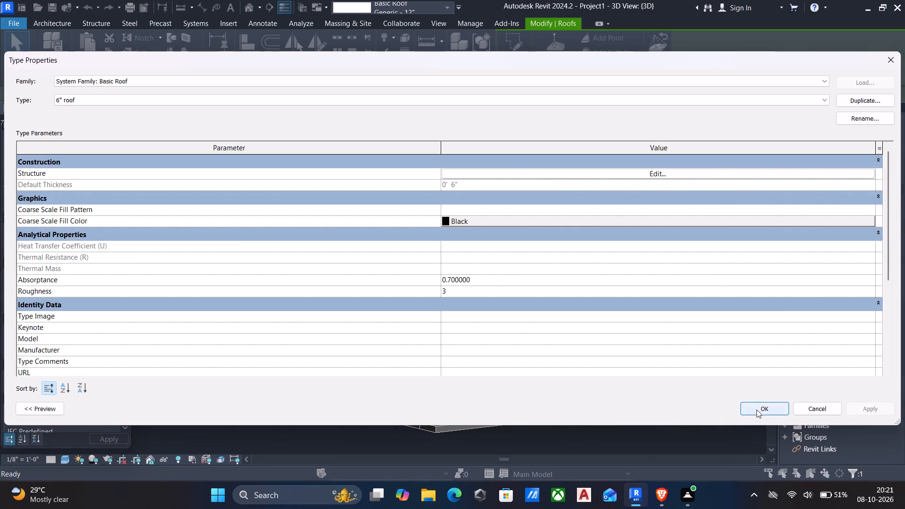
left_click(757, 408)
key("Escape")
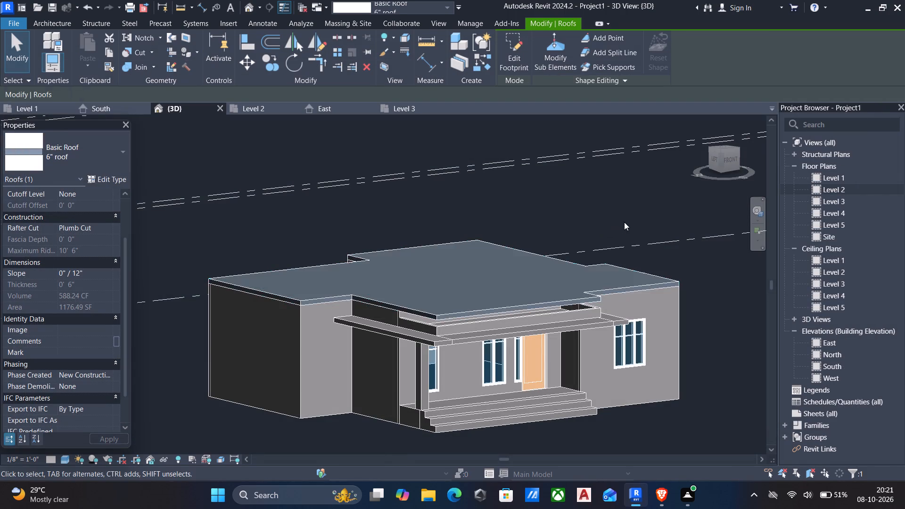
Examine the flat roof, entrance canopy and parapet walls in 3D from the front and west sides.
scroll(641, 249, "down", 4)
middle_click_drag(651, 258, 579, 293)
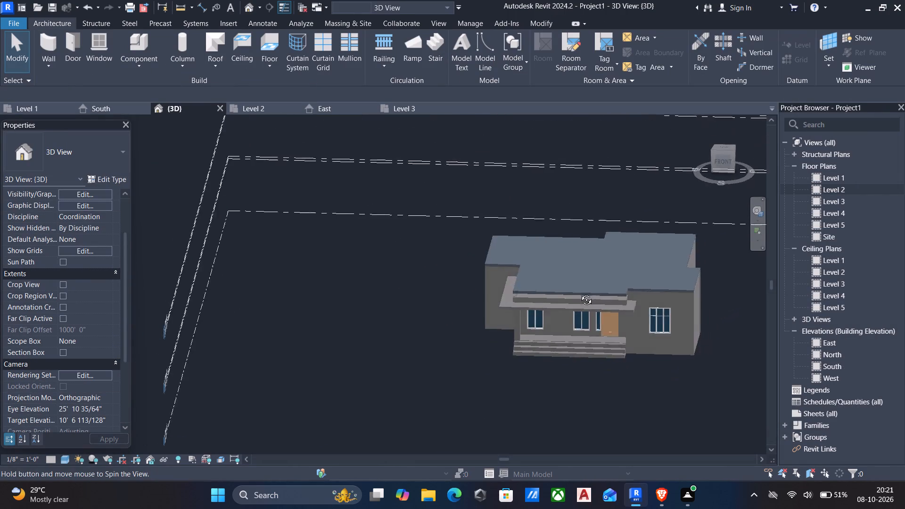
middle_click_drag(579, 293, 587, 289)
scroll(588, 289, "up", 7)
scroll(536, 302, "down", 5)
middle_click_drag(535, 307, 668, 312, "shift")
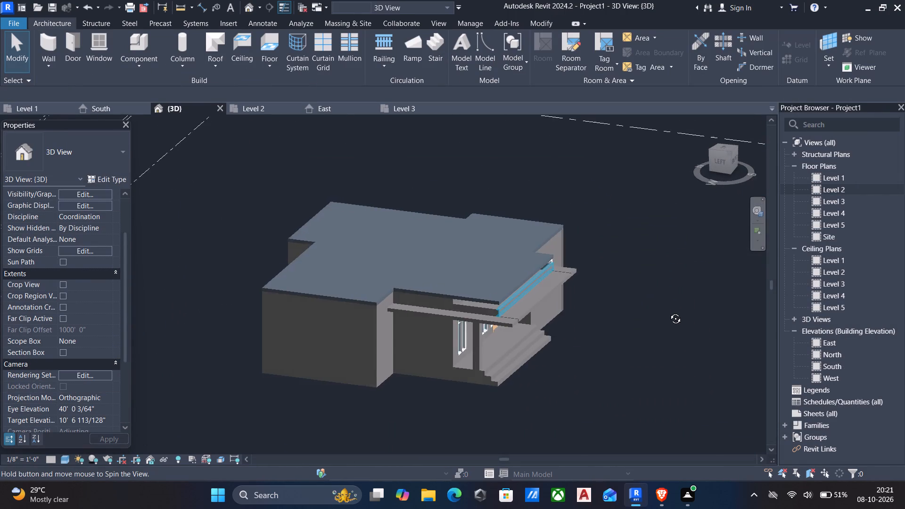
middle_click_drag(668, 312, 658, 296, "shift")
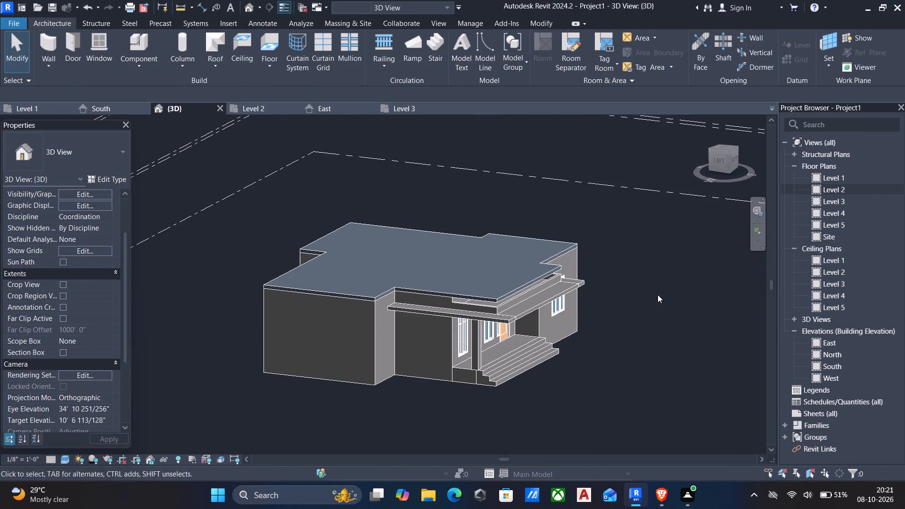
middle_click_drag(656, 296, 510, 250, "shift")
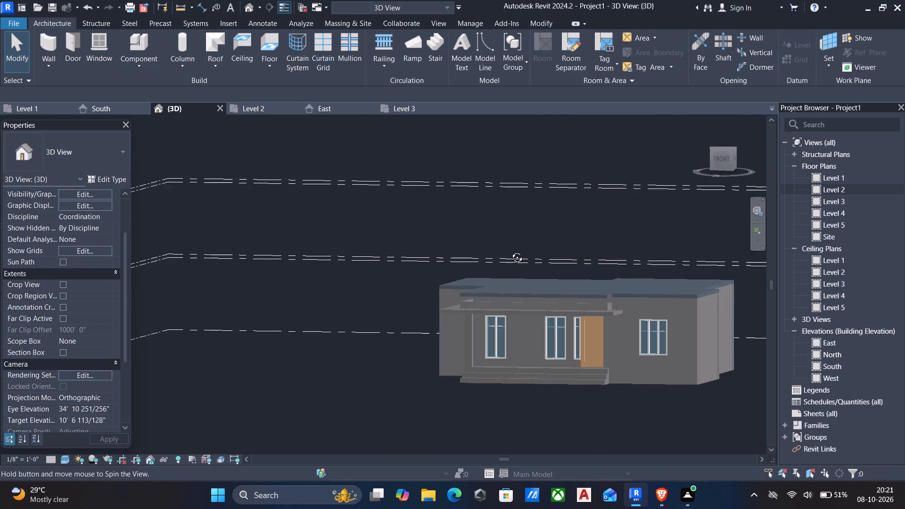
middle_click_drag(510, 250, 510, 269, "shift")
middle_click_drag(499, 321, 562, 287, "shift")
scroll(649, 362, "up", 1)
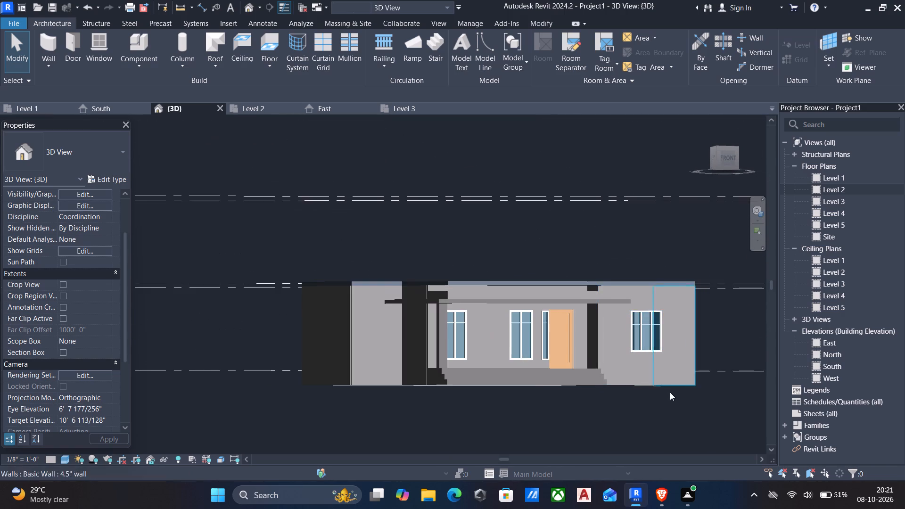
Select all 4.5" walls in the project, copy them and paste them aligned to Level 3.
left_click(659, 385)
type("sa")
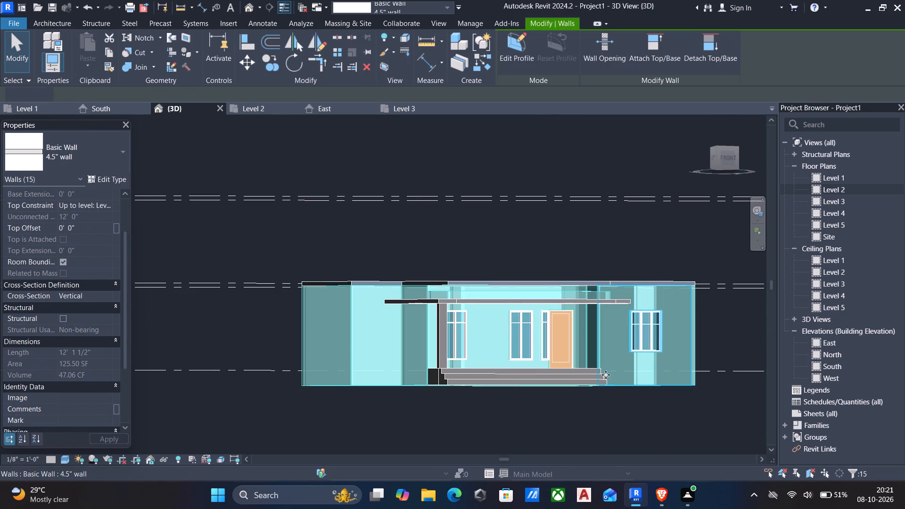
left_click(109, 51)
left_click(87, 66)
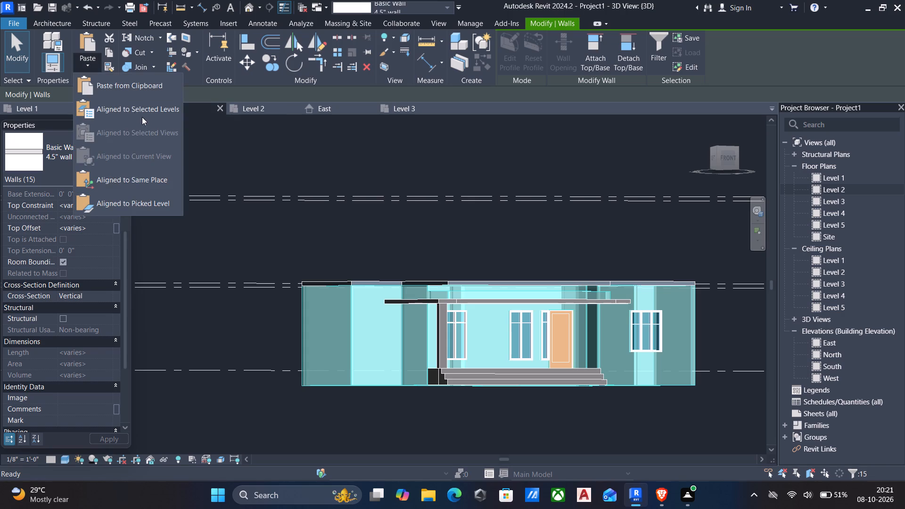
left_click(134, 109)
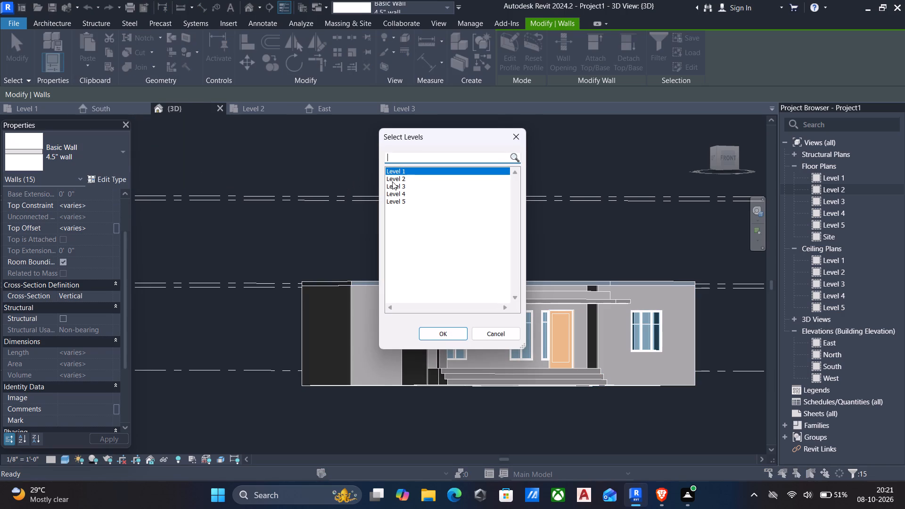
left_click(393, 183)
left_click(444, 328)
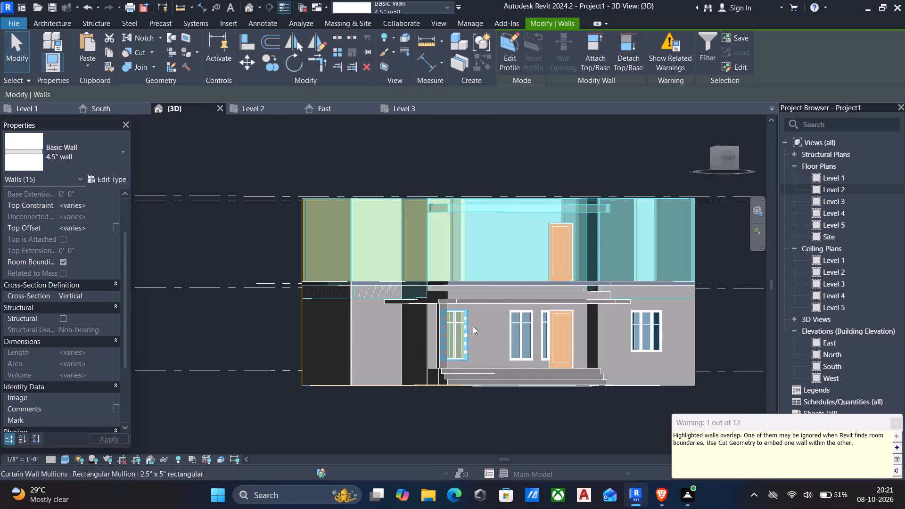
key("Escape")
Examine the pasted upper-floor walls above the entrance, canopy and flat roof in 3D.
scroll(475, 322, "down", 6)
middle_click_drag(475, 322, 433, 382)
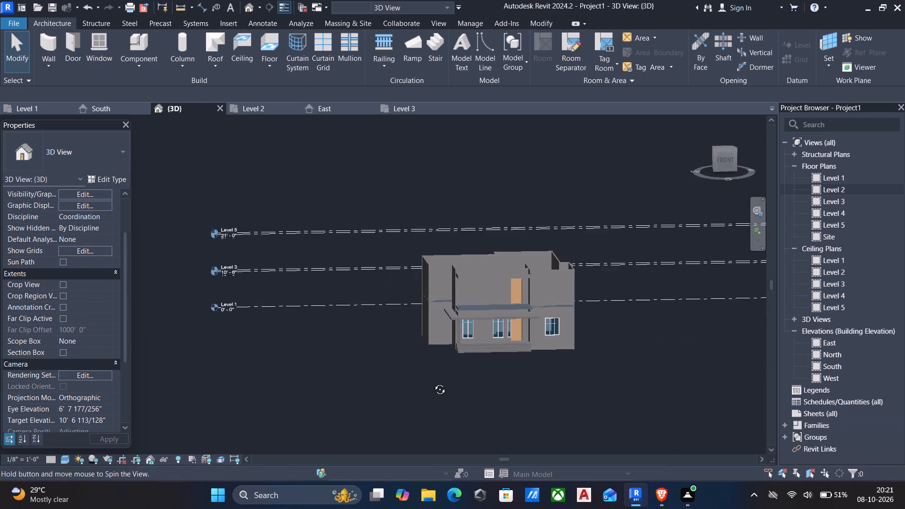
middle_click_drag(433, 382, 417, 386)
scroll(419, 381, "up", 6)
key("Escape")
middle_click_drag(472, 329, 487, 322)
key("Escape")
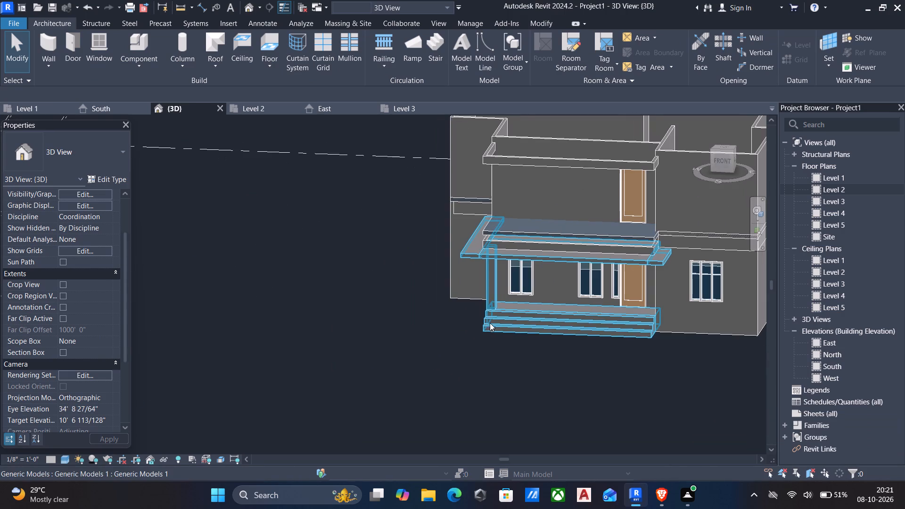
scroll(495, 336, "down", 1, "shift")
middle_click_drag(495, 337, 547, 306, "shift")
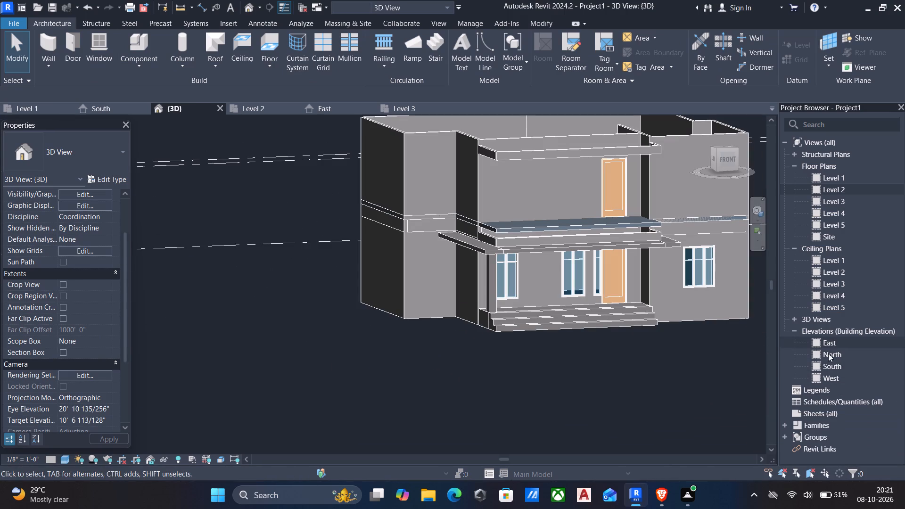
Examine the South elevation to check how the pasted walls and parapet sit against the levels and ground-floor walls.
double_click(838, 366)
scroll(442, 286, "up", 6)
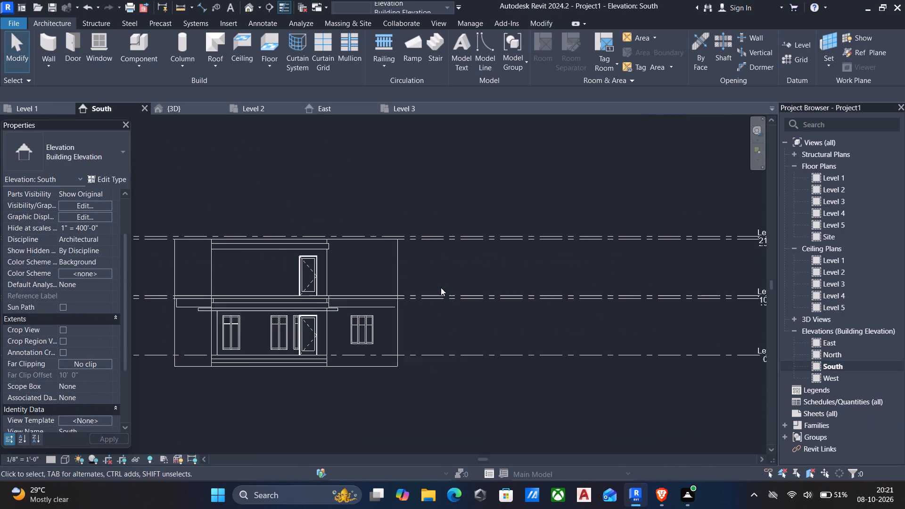
scroll(415, 292, "up", 6)
scroll(414, 307, "down", 1)
middle_click_drag(414, 312, 574, 307)
scroll(529, 312, "up", 4)
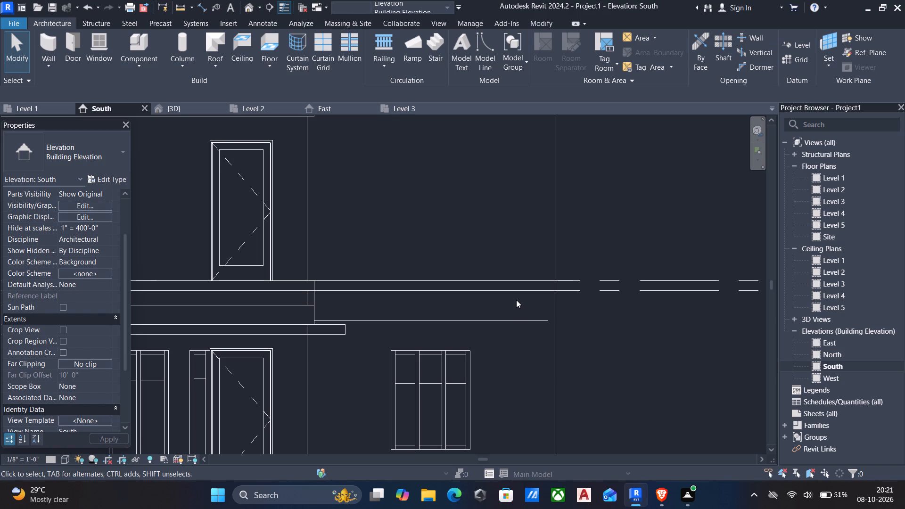
left_click(552, 330)
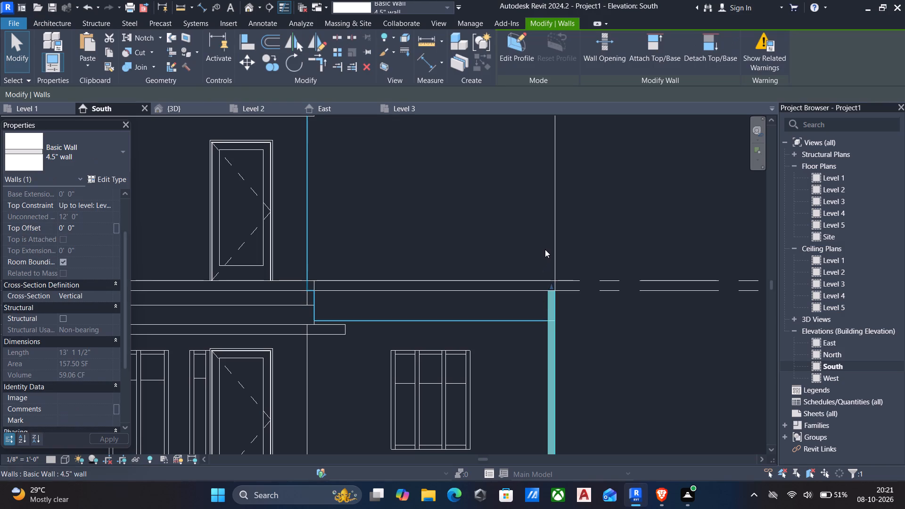
left_click(555, 240)
scroll(500, 288, "down", 4)
middle_click_drag(498, 295, 602, 316)
middle_click_drag(469, 322, 487, 326)
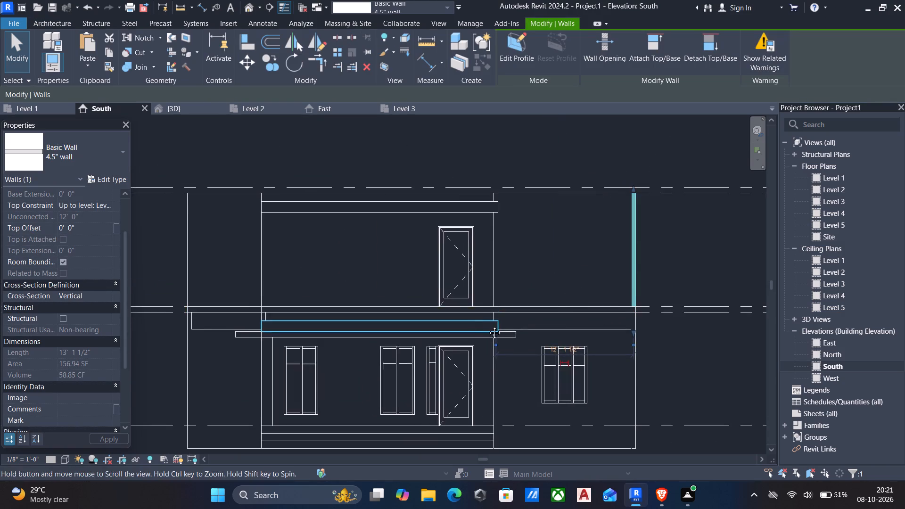
middle_click_drag(487, 326, 562, 342)
left_click(294, 346)
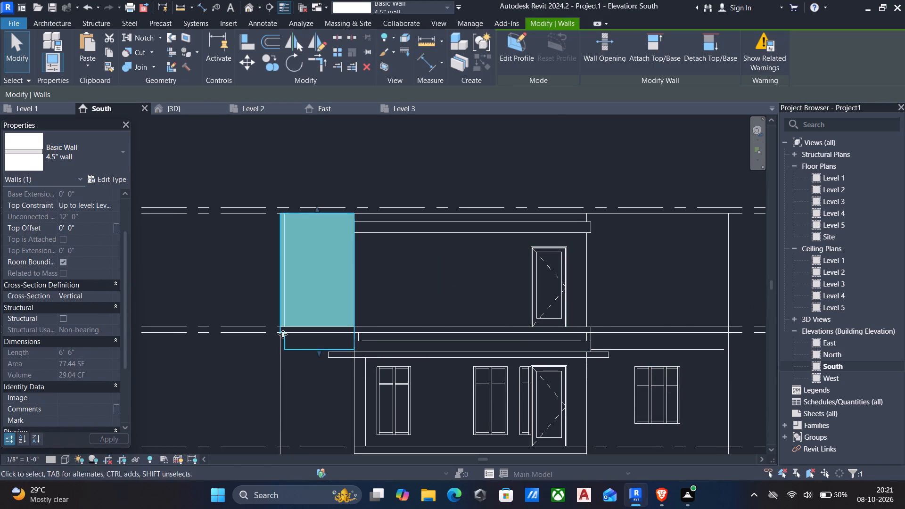
scroll(345, 339, "down", 5)
middle_click(349, 343)
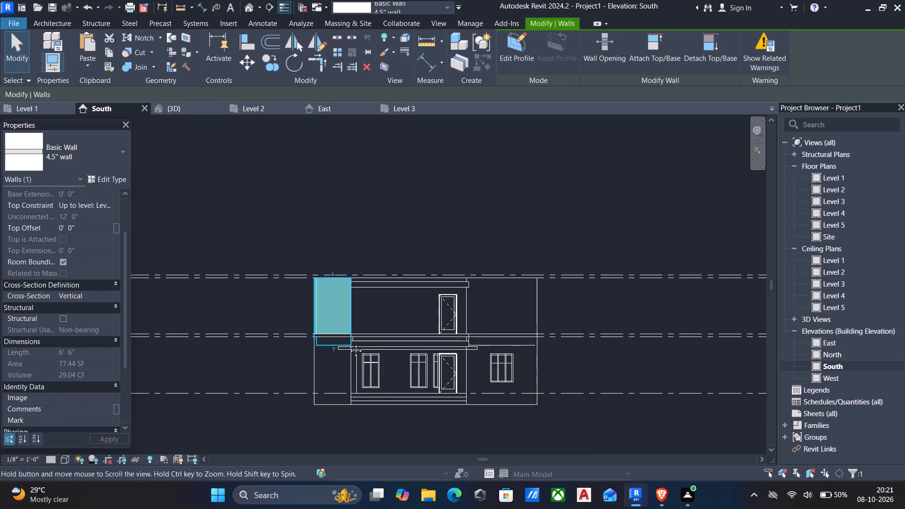
scroll(346, 342, "up", 6)
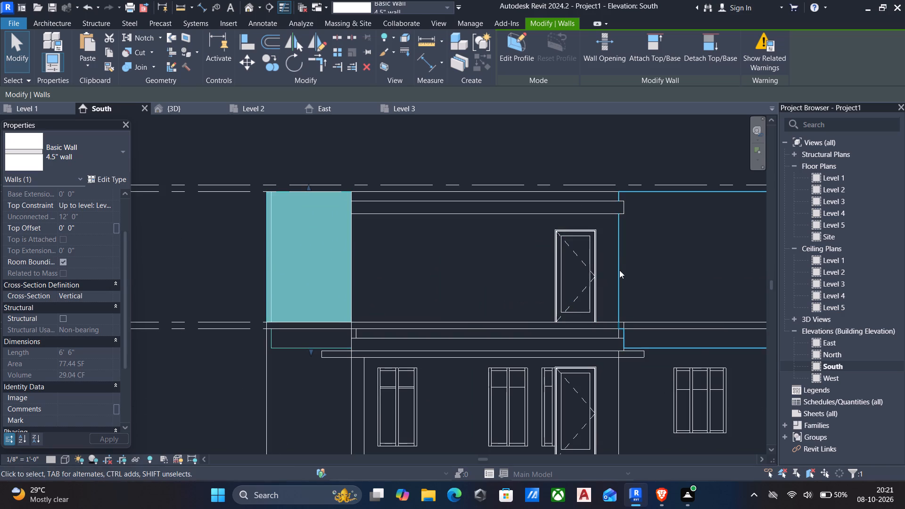
left_click(620, 269)
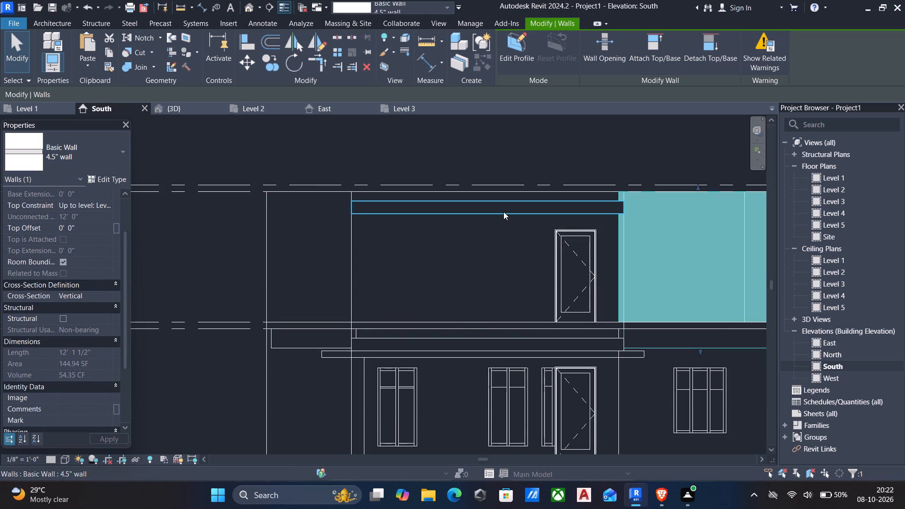
left_click(503, 212)
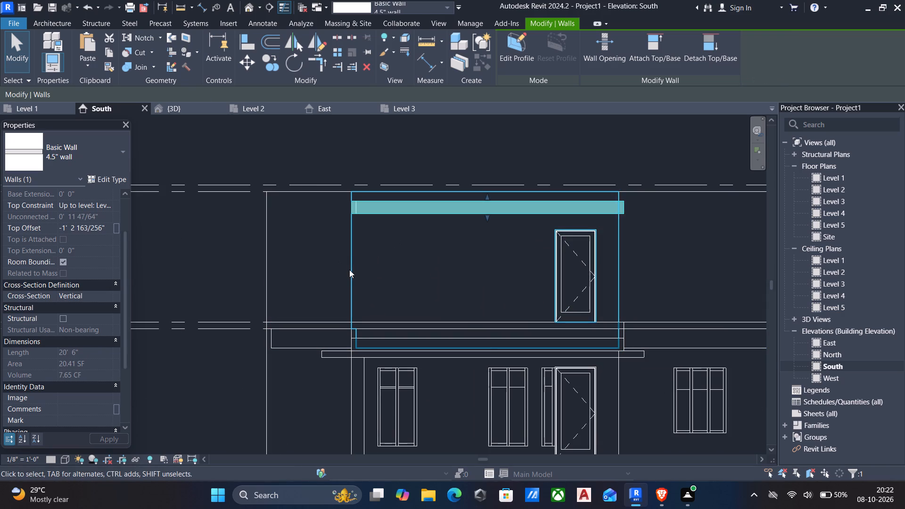
left_click(349, 270)
scroll(349, 270, "down", 3)
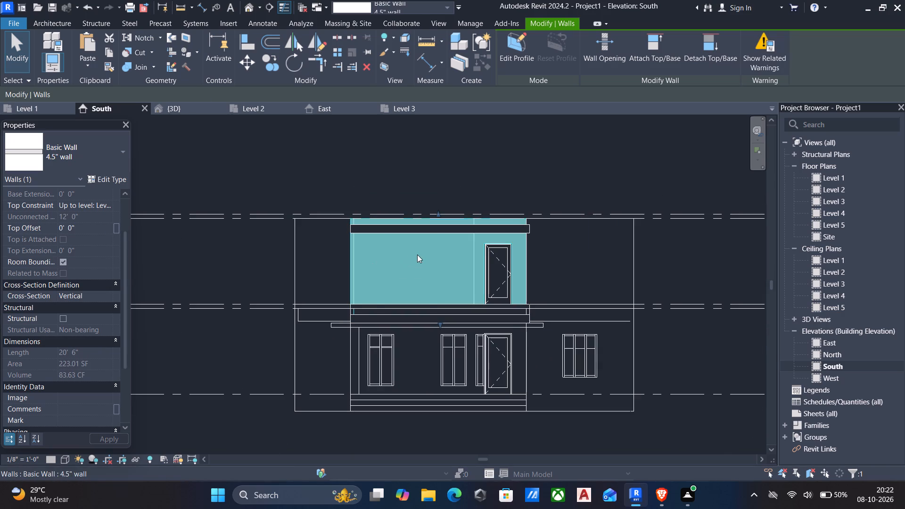
Examine the two-storey wall arrangement in 3D from the front and the west side.
left_click(248, 8)
scroll(542, 222, "down", 5)
middle_click_drag(540, 232, 443, 358)
scroll(449, 353, "up", 5)
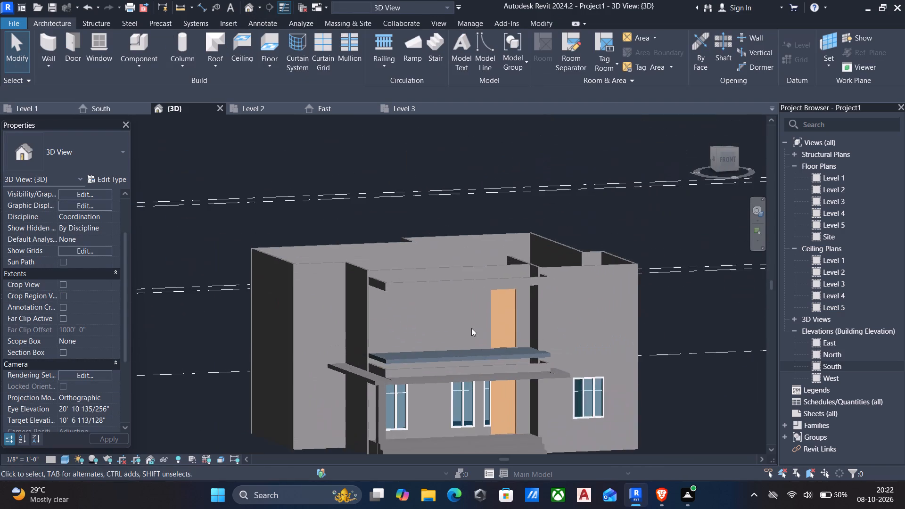
scroll(471, 328, "up", 1)
scroll(444, 271, "up", 4)
scroll(442, 278, "down", 6)
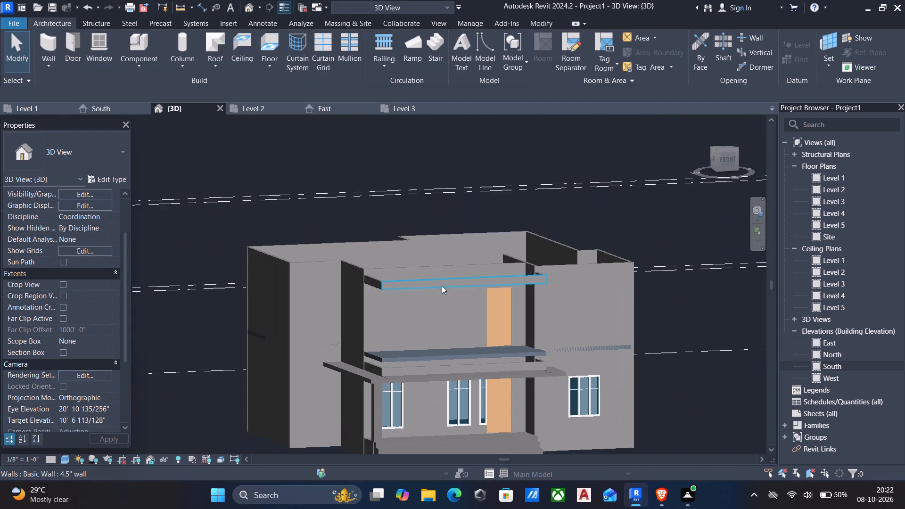
middle_click_drag(441, 287, 542, 370)
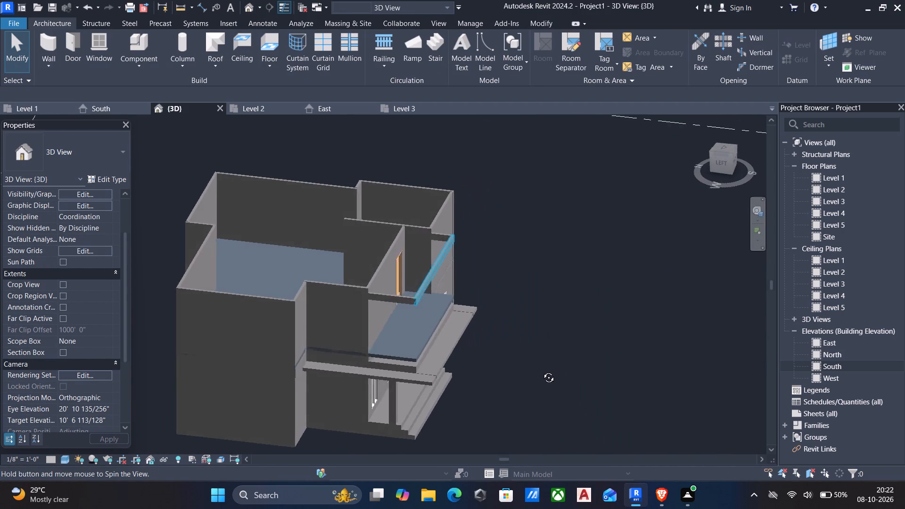
middle_click_drag(542, 370, 529, 343)
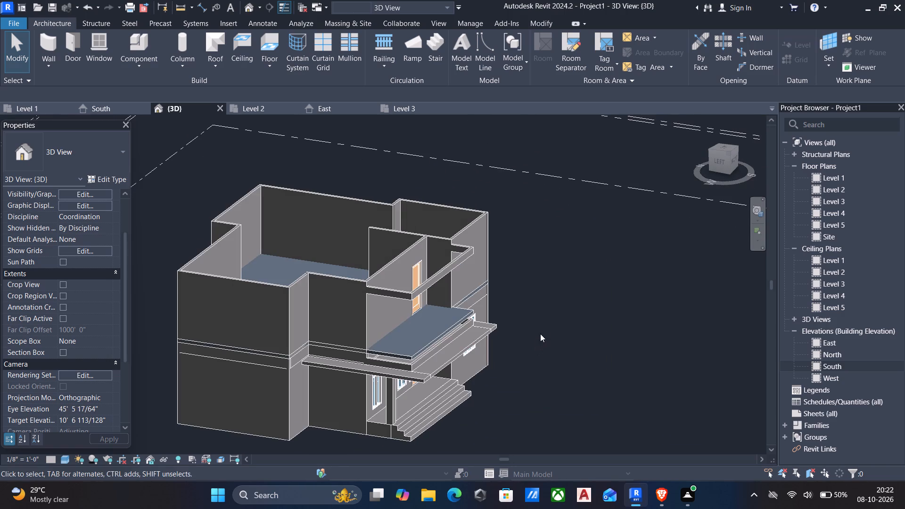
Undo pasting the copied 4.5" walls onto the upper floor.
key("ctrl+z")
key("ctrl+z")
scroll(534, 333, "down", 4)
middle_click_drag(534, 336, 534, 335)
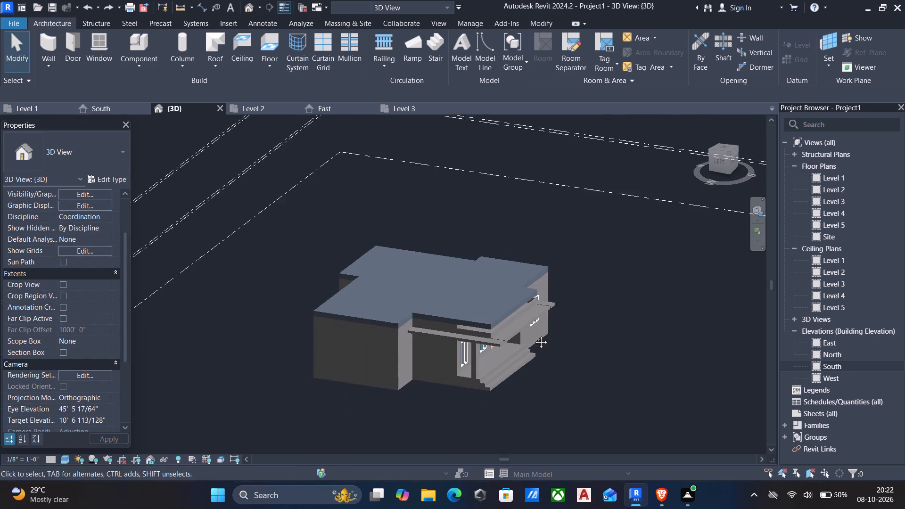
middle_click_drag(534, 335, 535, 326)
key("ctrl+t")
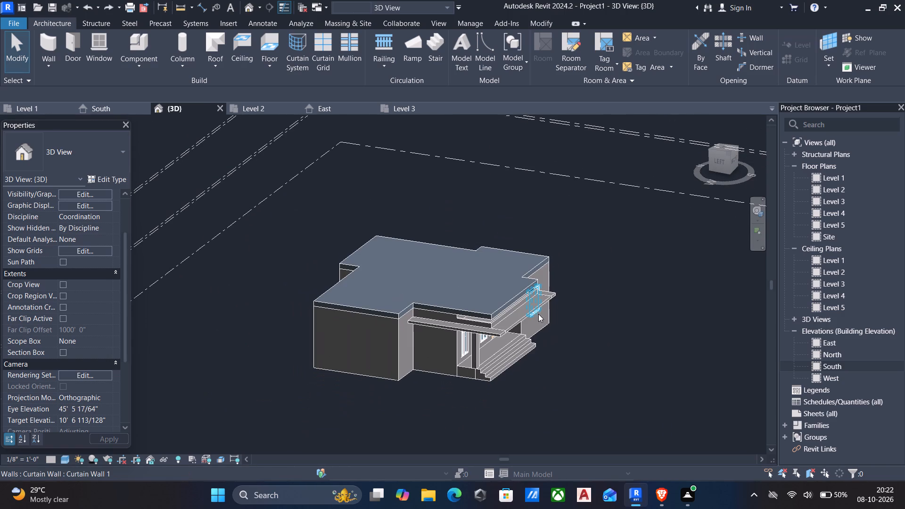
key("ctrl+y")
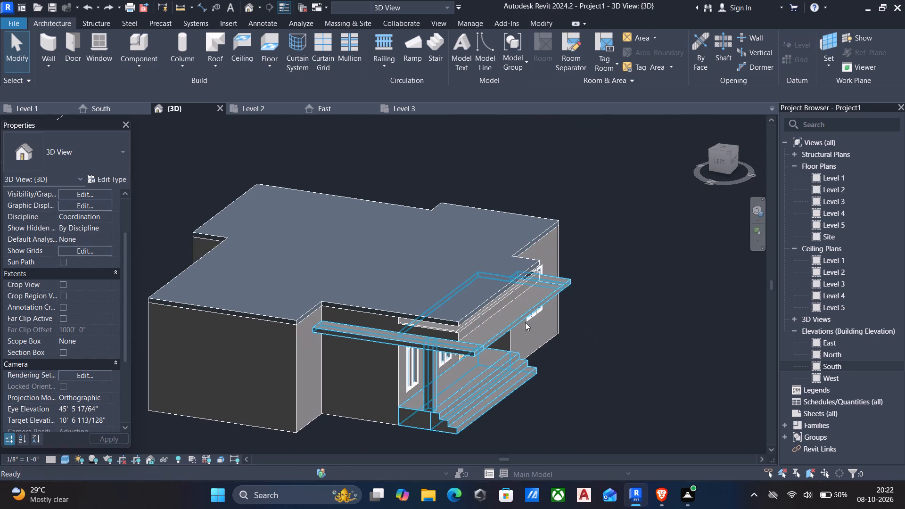
Select all 4.5" walls again and examine whether the selection includes the parapet walls above the entrance canopy.
scroll(543, 327, "down", 2)
middle_click_drag(544, 330, 452, 298, "shift")
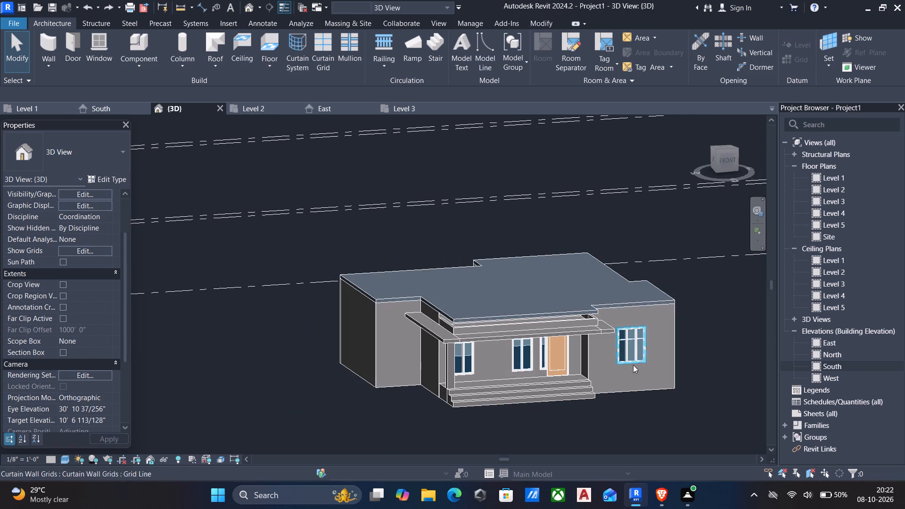
left_click(643, 391)
key("s")
key("a")
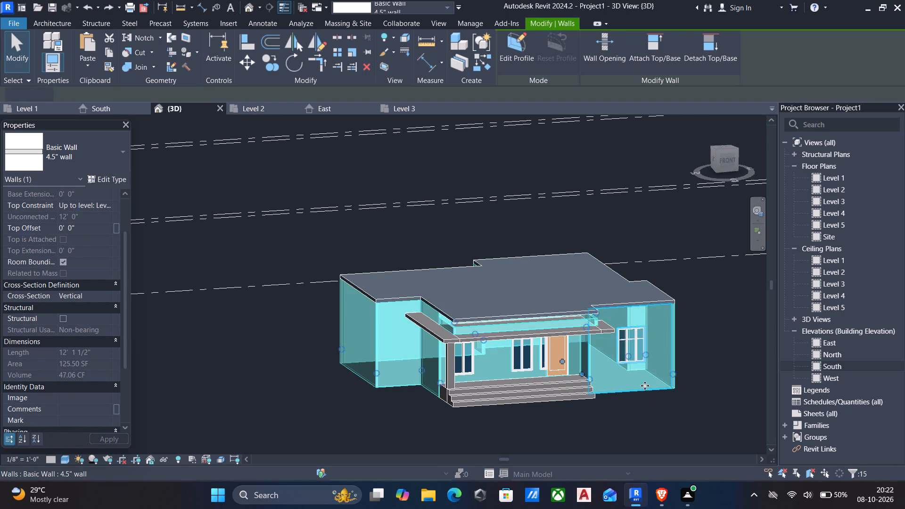
scroll(498, 312, "up", 5)
scroll(498, 319, "down", 6)
middle_click_drag(494, 327, 499, 374, "shift")
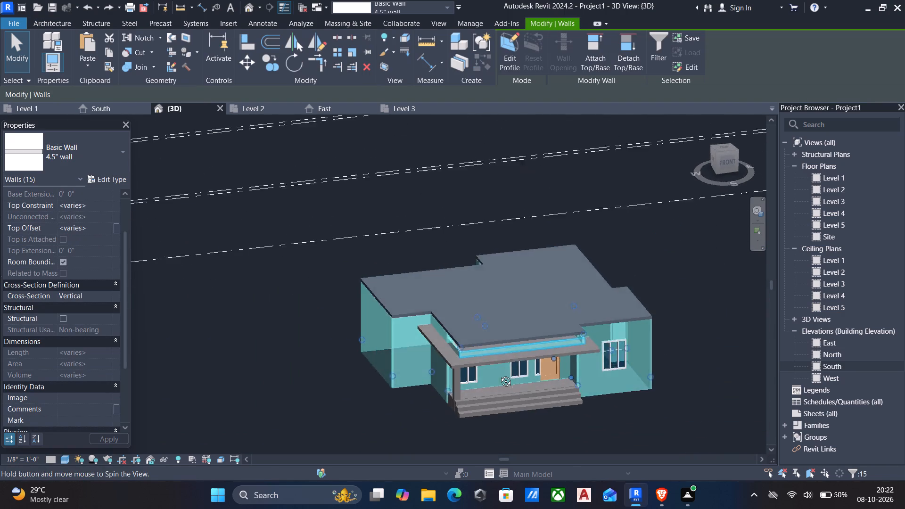
middle_click_drag(499, 374, 592, 347, "shift")
scroll(592, 347, "up", 6)
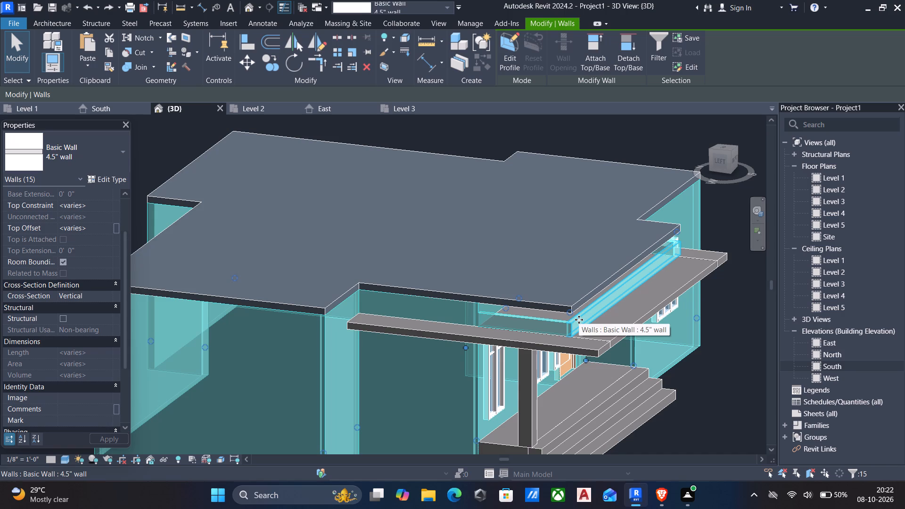
left_click(591, 314, "ctrl")
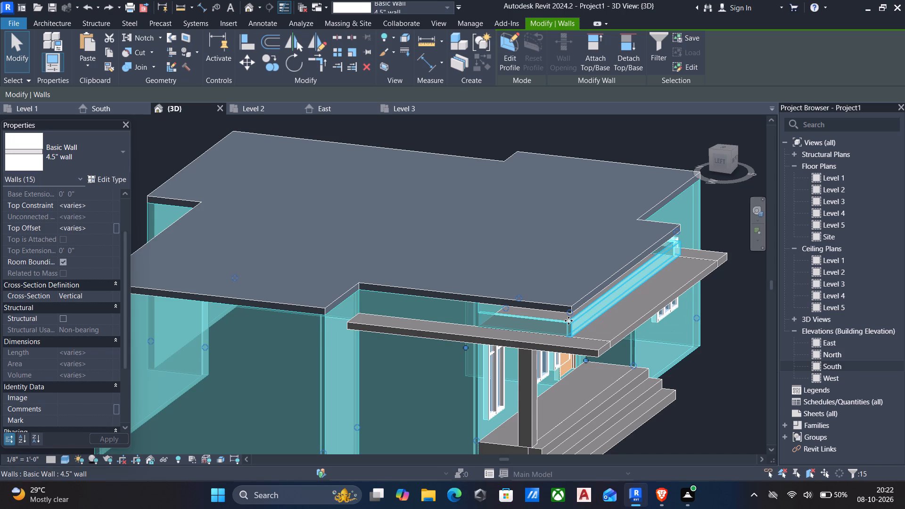
left_click(562, 323, "ctrl")
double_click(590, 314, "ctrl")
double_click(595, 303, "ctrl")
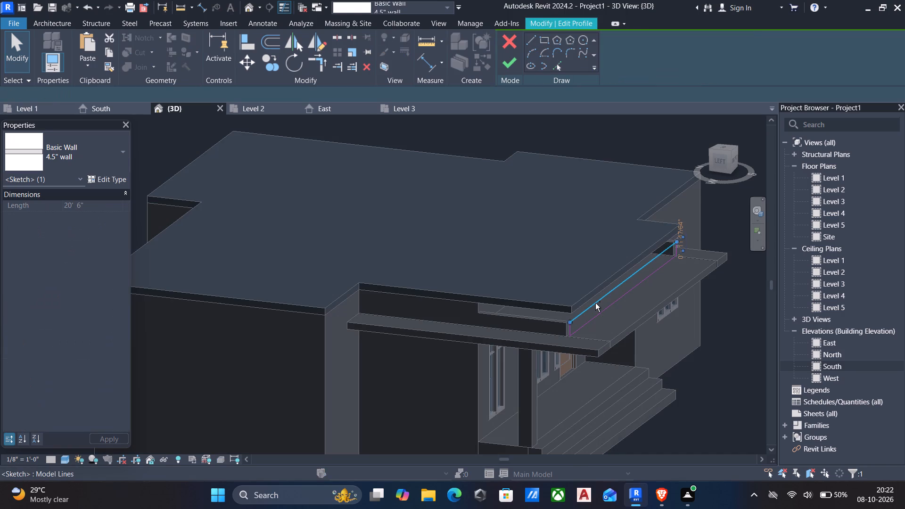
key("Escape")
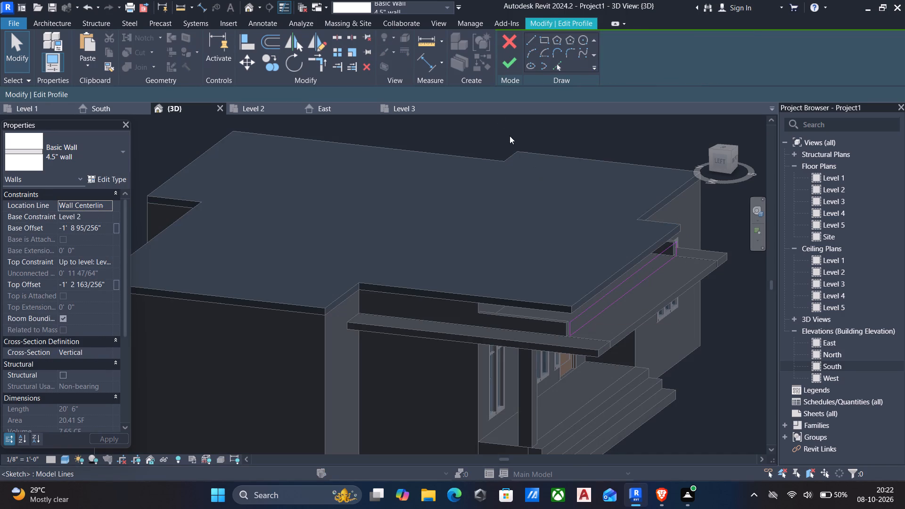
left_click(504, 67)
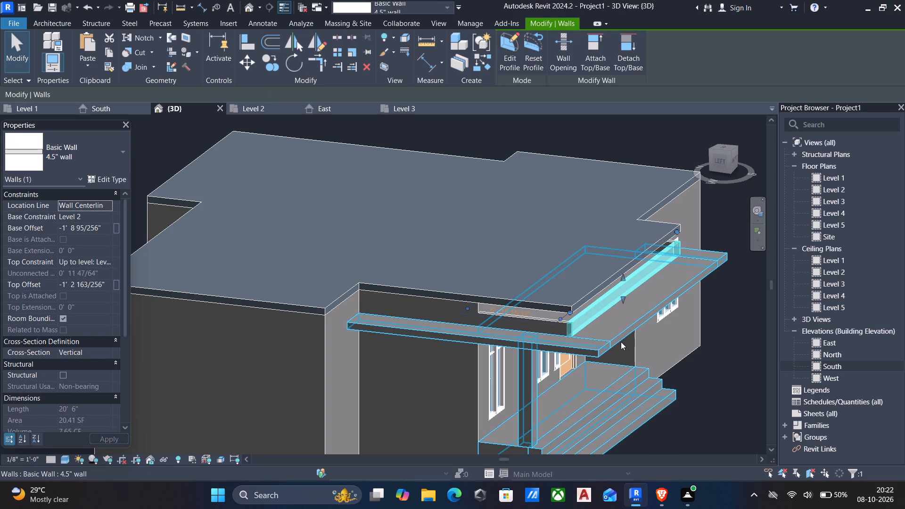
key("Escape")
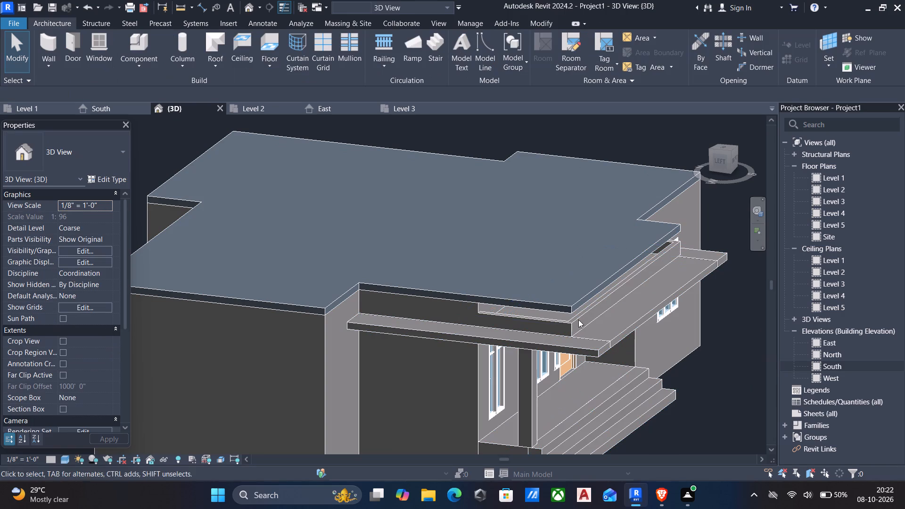
Select all 4.5" walls in the project and change their type to 9" wall.
left_click(574, 319)
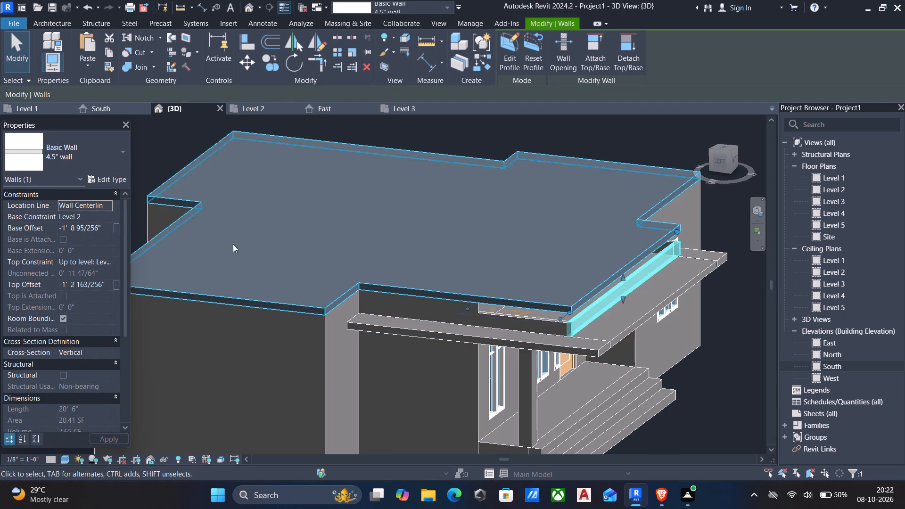
key("Escape")
left_click(324, 358)
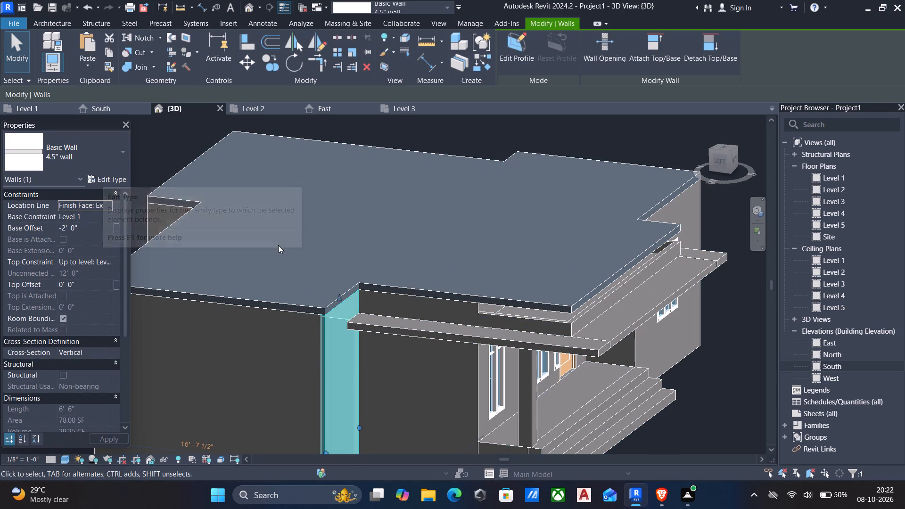
scroll(302, 259, "down", 5)
middle_click_drag(317, 271, 391, 227)
scroll(411, 247, "up", 1)
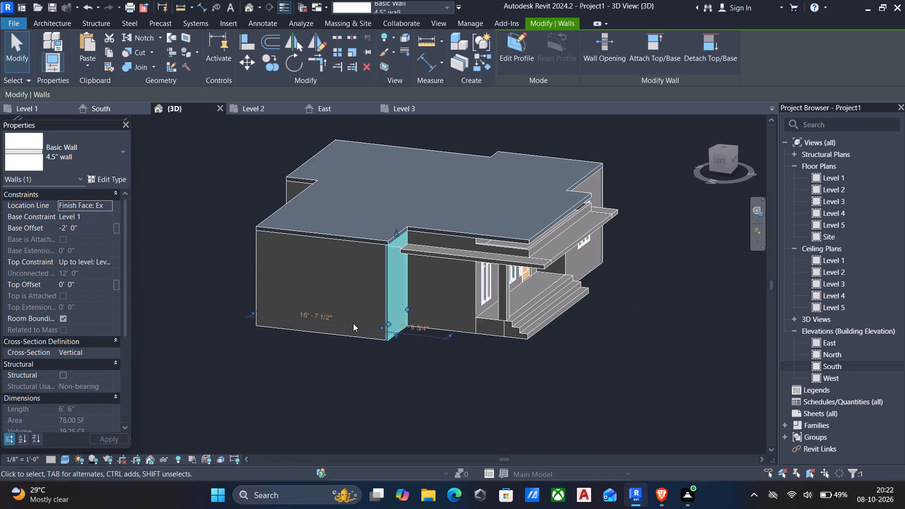
type("sa")
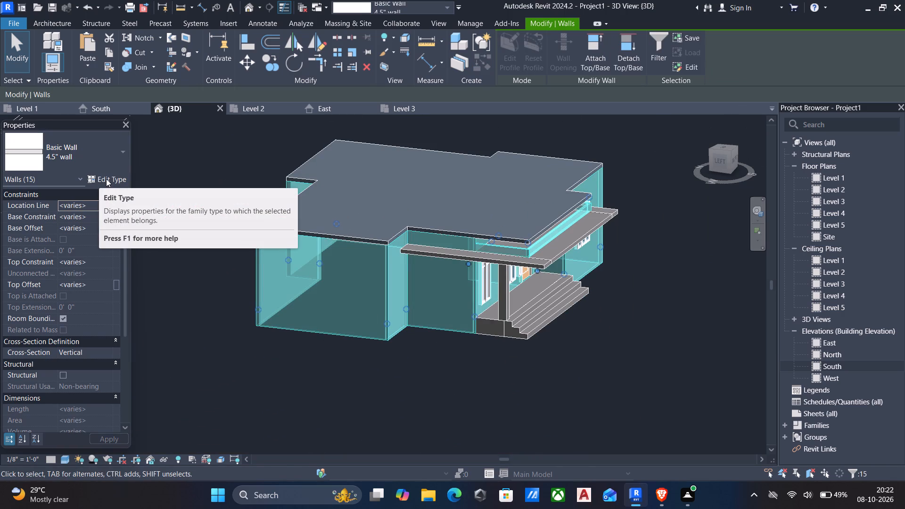
left_click(88, 153)
scroll(79, 261, "up", 6)
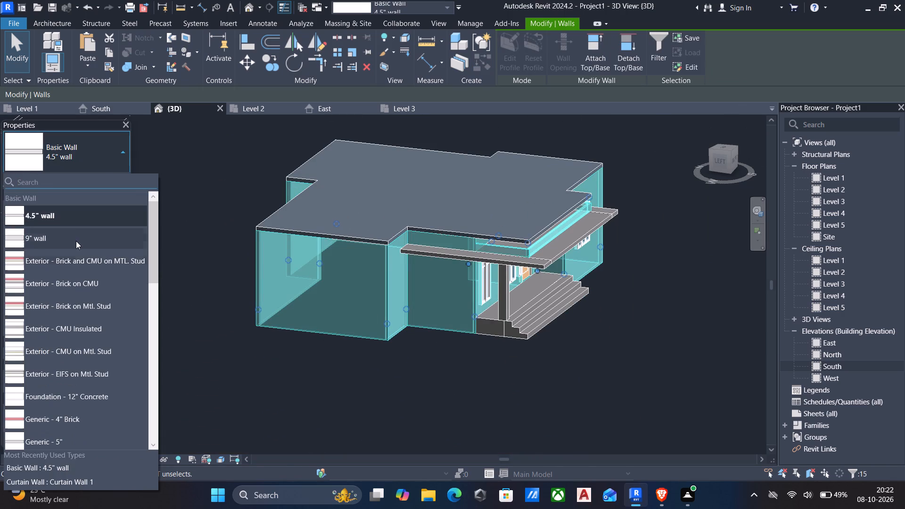
left_click(73, 237)
key("Escape")
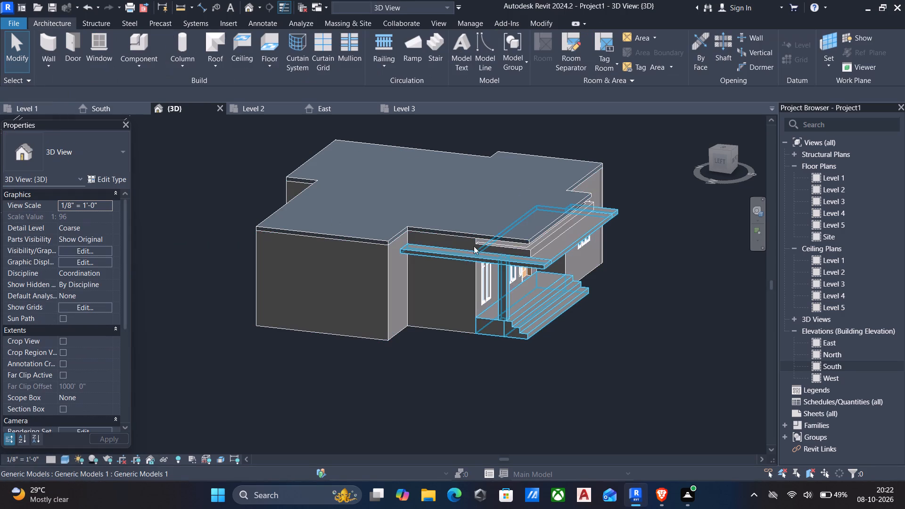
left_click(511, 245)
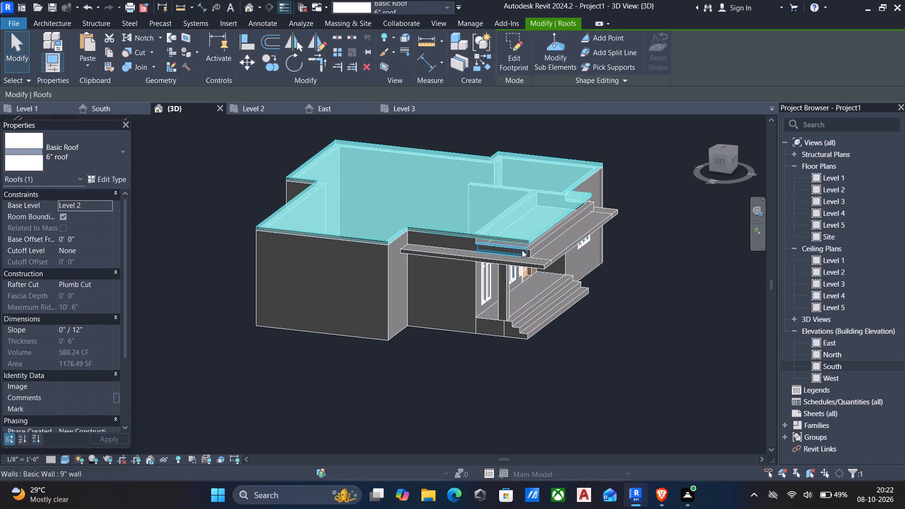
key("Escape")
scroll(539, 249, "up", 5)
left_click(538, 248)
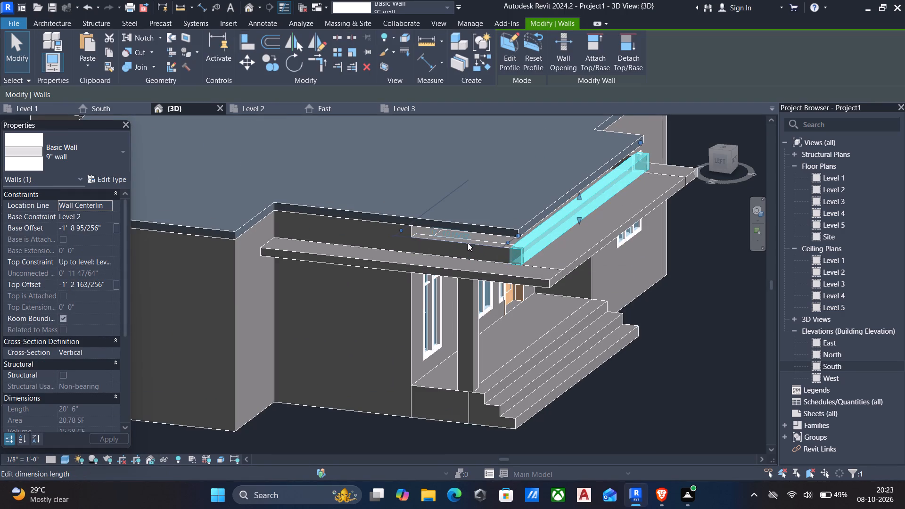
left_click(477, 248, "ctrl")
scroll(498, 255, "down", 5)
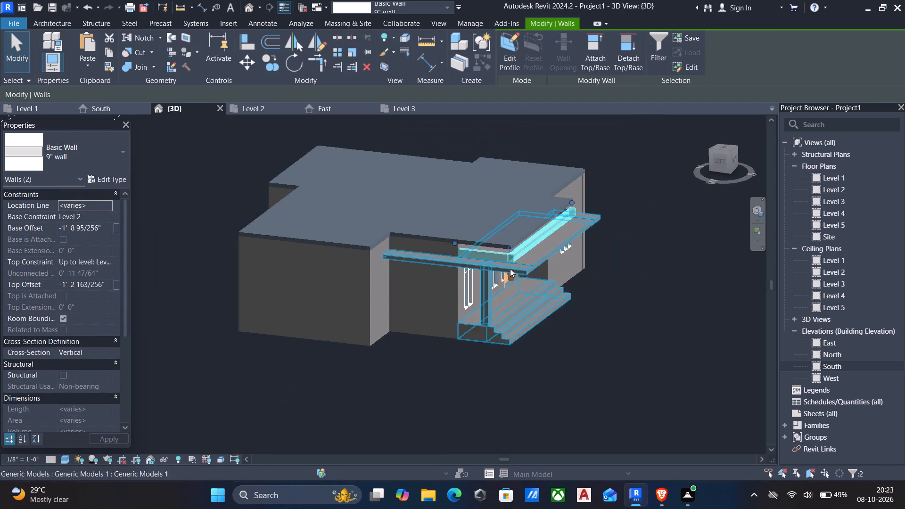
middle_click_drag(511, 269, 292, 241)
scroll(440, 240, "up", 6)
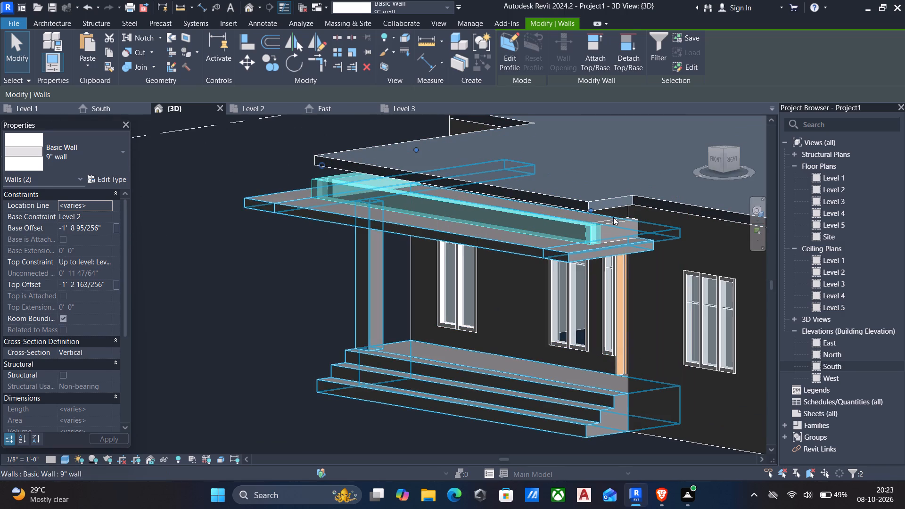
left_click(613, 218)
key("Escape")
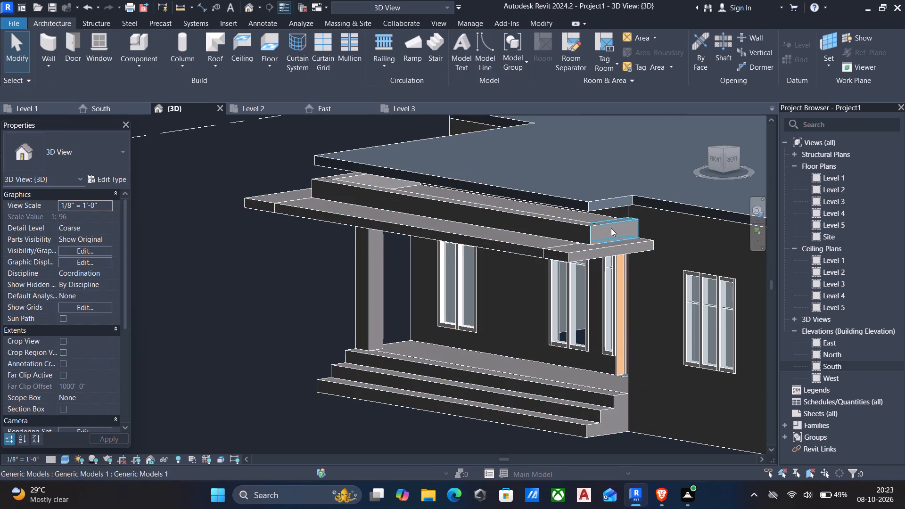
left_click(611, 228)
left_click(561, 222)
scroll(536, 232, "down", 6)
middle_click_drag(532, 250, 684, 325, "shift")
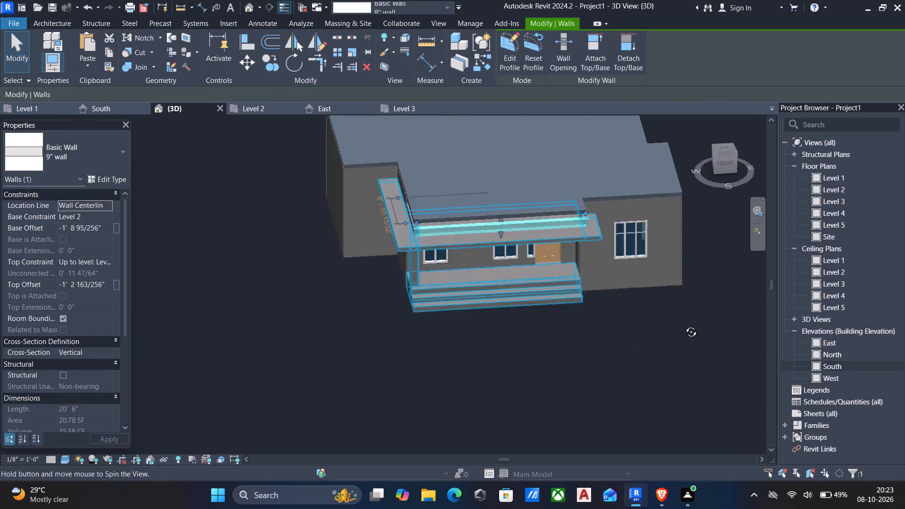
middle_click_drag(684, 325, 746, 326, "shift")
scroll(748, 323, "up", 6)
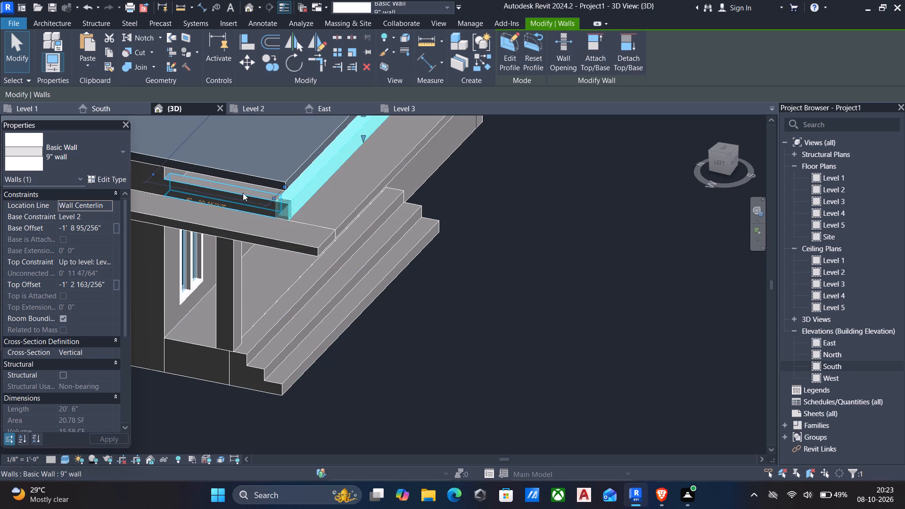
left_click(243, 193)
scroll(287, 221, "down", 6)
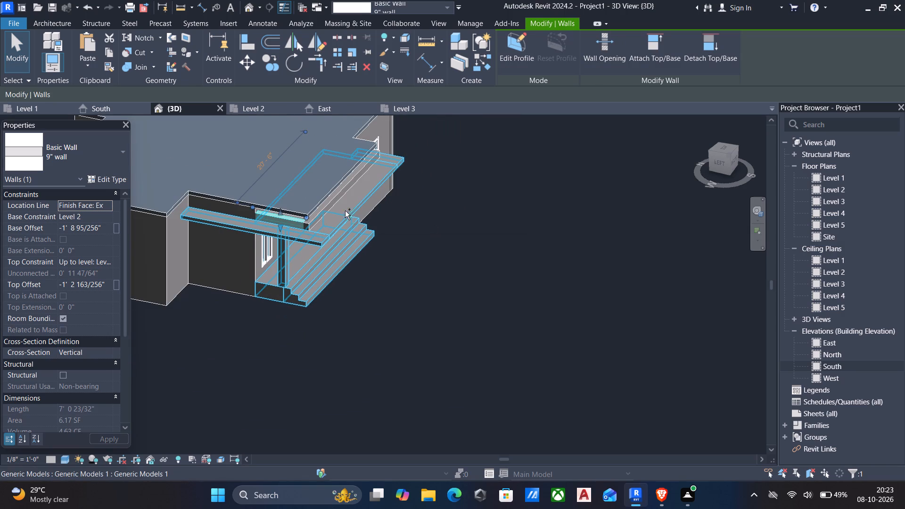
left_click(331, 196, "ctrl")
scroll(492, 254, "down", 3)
Select the three parapet walls above the entrance canopy and change their type to 4.5" wall.
middle_click_drag(504, 262, 364, 262)
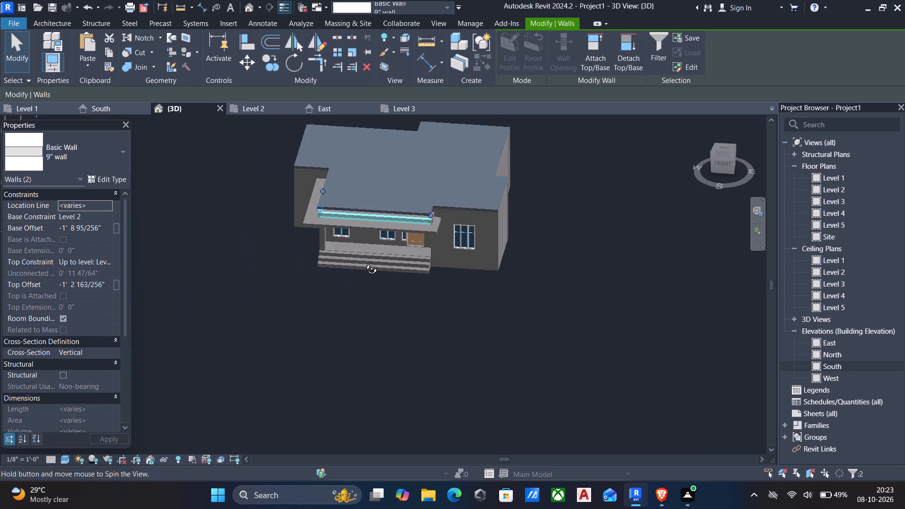
middle_click_drag(364, 262, 280, 233)
scroll(380, 224, "up", 4)
left_click(411, 224)
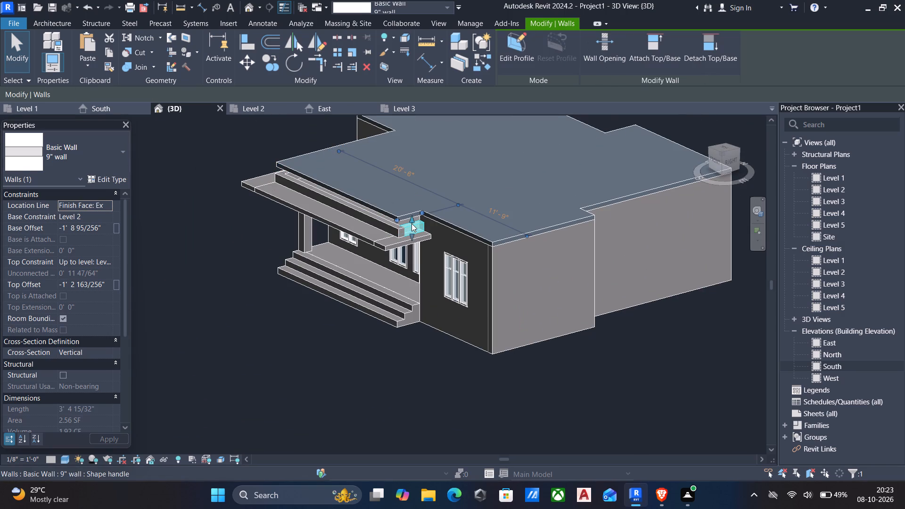
left_click(359, 219, "ctrl")
scroll(355, 225, "down", 5)
middle_click_drag(353, 247, 485, 309, "shift")
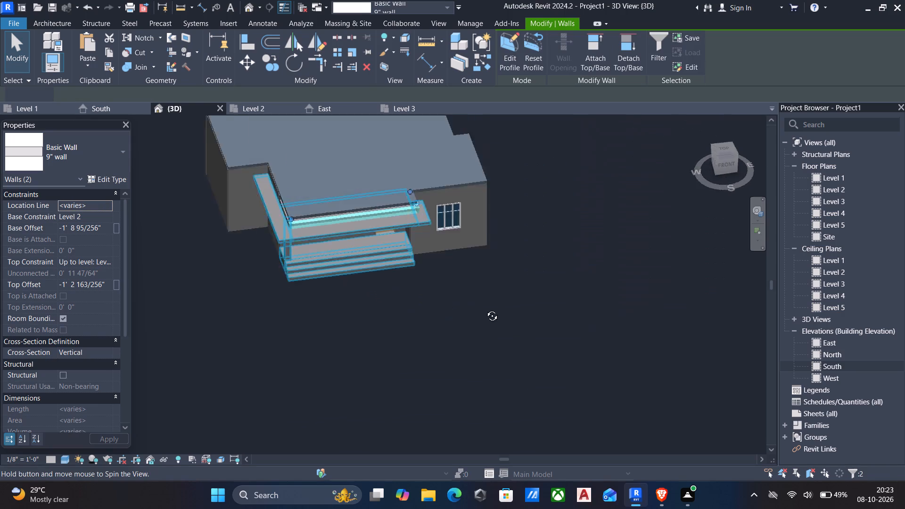
middle_click_drag(485, 309, 587, 279, "shift")
scroll(398, 264, "up", 5)
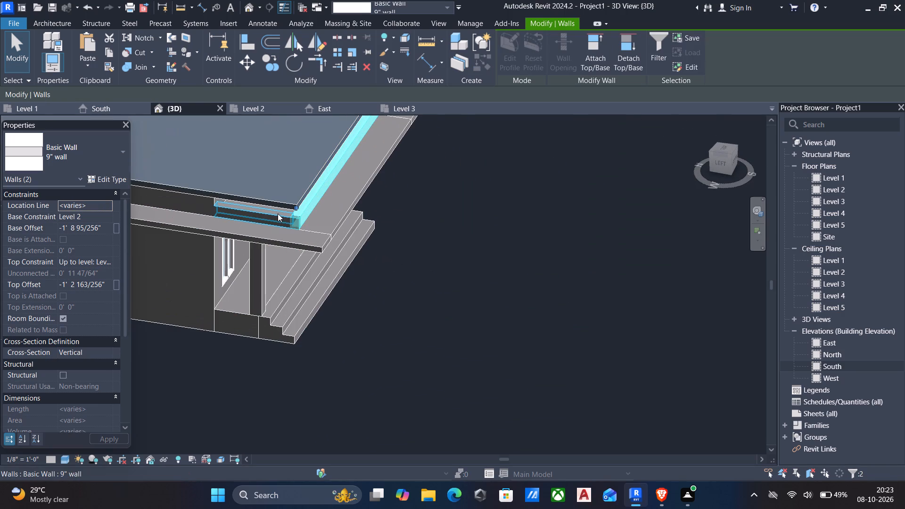
left_click(266, 213, "ctrl")
scroll(364, 257, "down", 5)
middle_click_drag(379, 271, 572, 292)
scroll(573, 292, "up", 1)
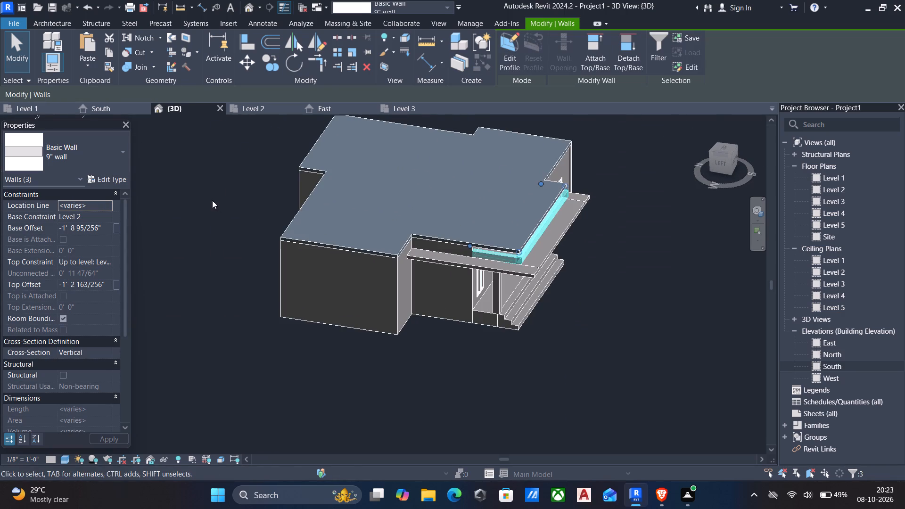
left_click(75, 160)
scroll(78, 232, "down", 3)
scroll(77, 242, "up", 5)
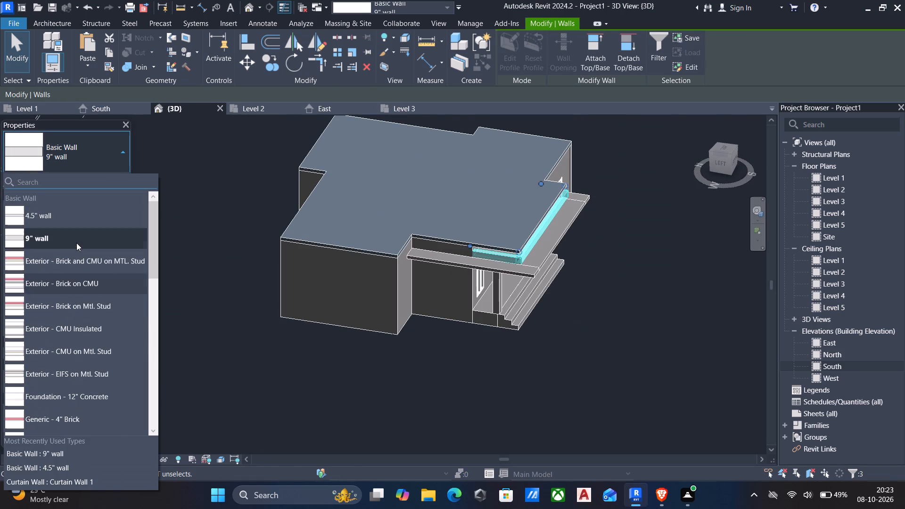
scroll(76, 243, "up", 7)
left_click(57, 216)
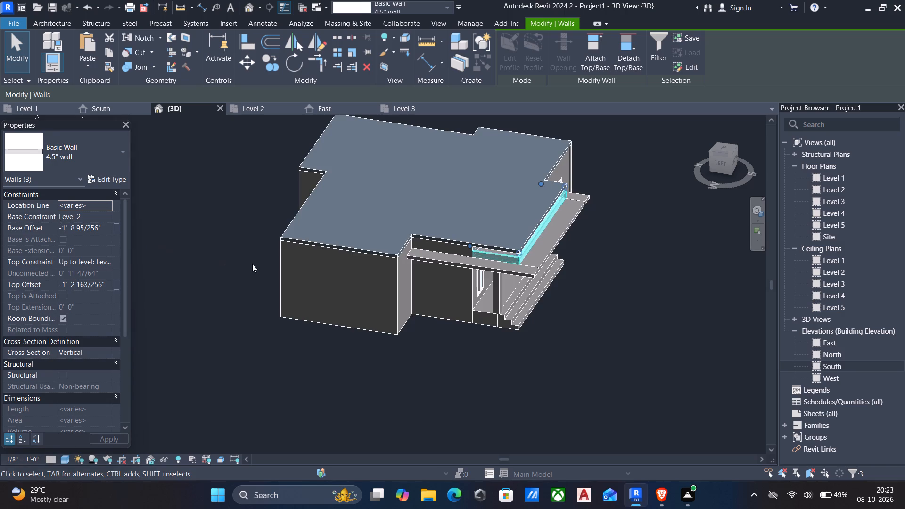
scroll(268, 271, "down", 5)
key("Escape")
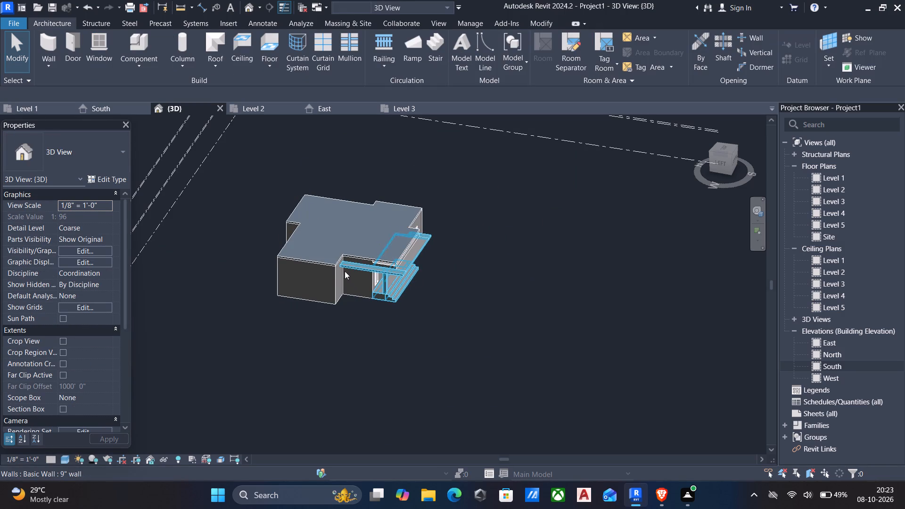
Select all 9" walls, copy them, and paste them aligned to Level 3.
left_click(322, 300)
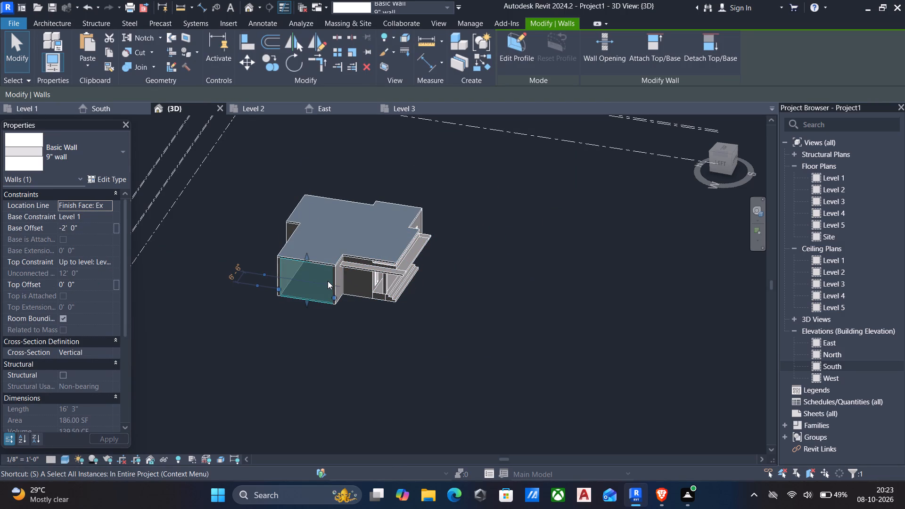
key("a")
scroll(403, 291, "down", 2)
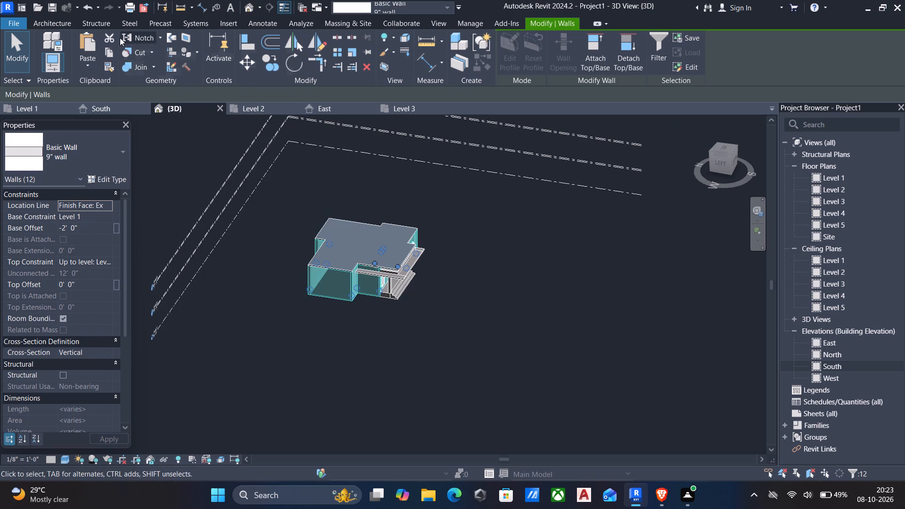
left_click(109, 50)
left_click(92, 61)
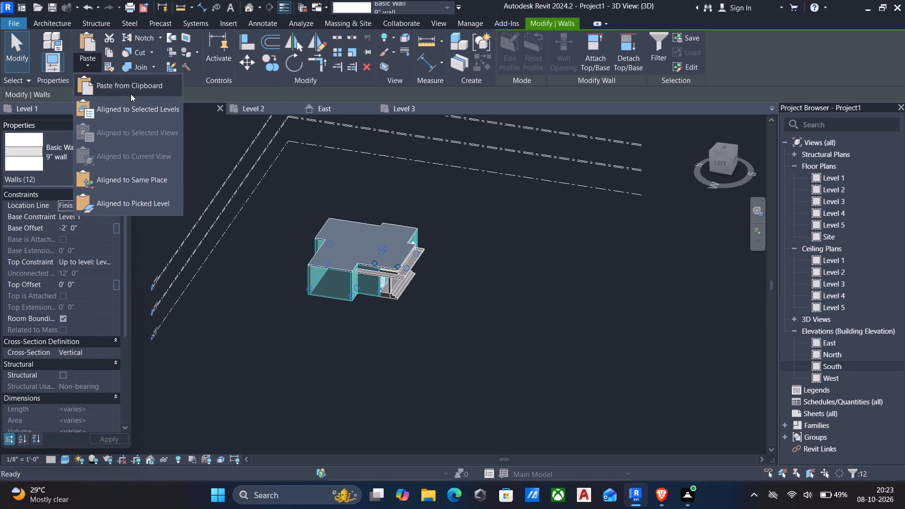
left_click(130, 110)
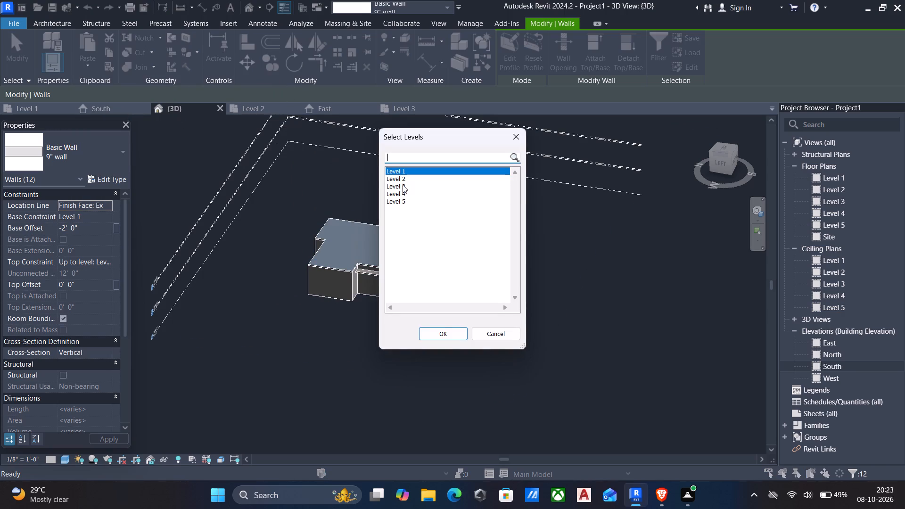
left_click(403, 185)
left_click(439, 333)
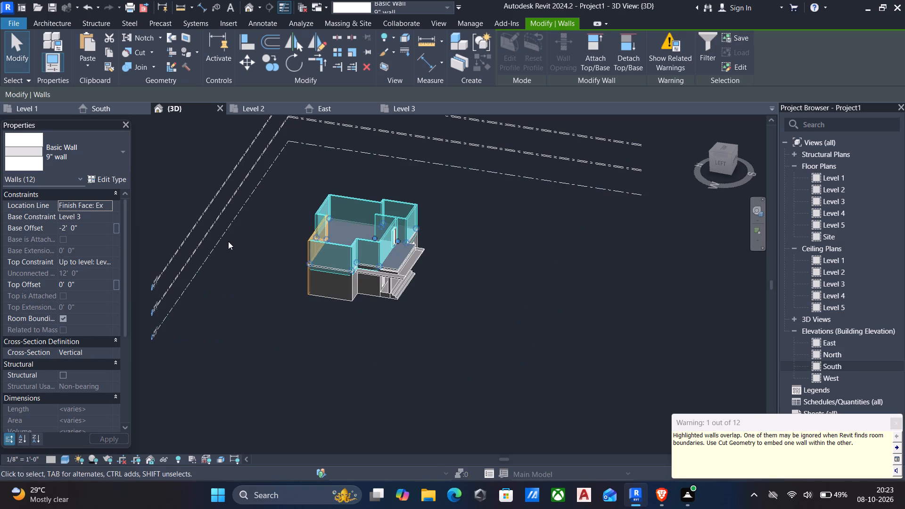
Examine the pasted upper-floor 9" walls from several sides in 3D, checking how they stack on the ground-floor walls.
key("Escape")
scroll(246, 244, "down", 6)
middle_click_drag(250, 248, 401, 247)
scroll(388, 247, "up", 7)
key("Escape")
left_click(254, 269)
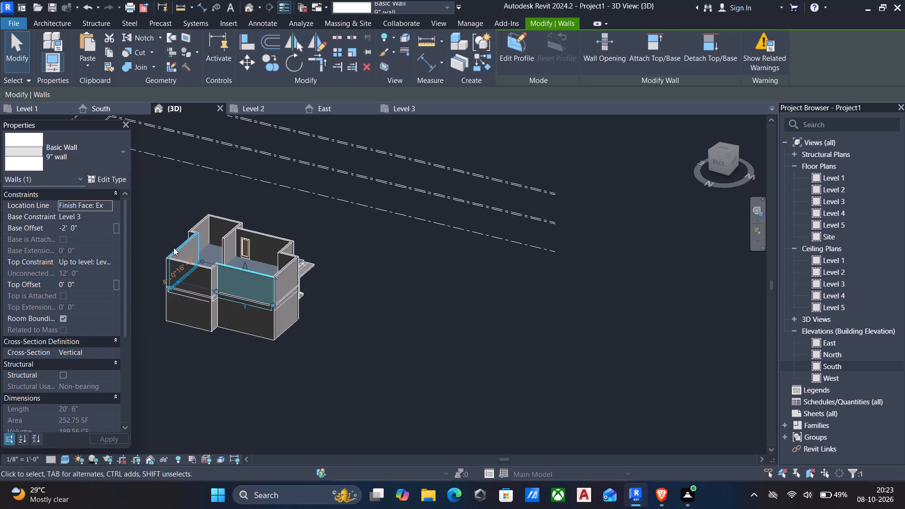
key("Escape")
scroll(274, 282, "down", 6)
middle_click_drag(311, 294, 264, 320, "shift")
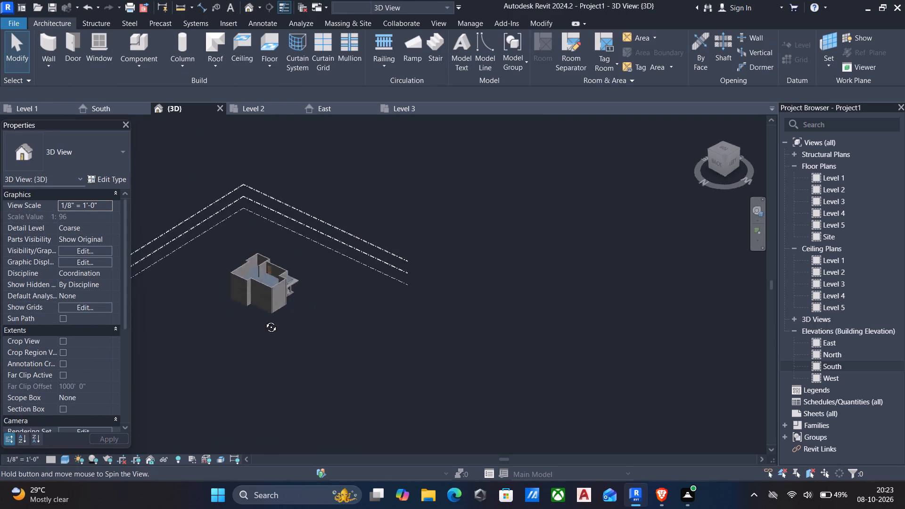
middle_click_drag(264, 320, 207, 251, "shift")
scroll(234, 303, "up", 6)
scroll(249, 312, "down", 6)
middle_click_drag(252, 312, 248, 309, "shift")
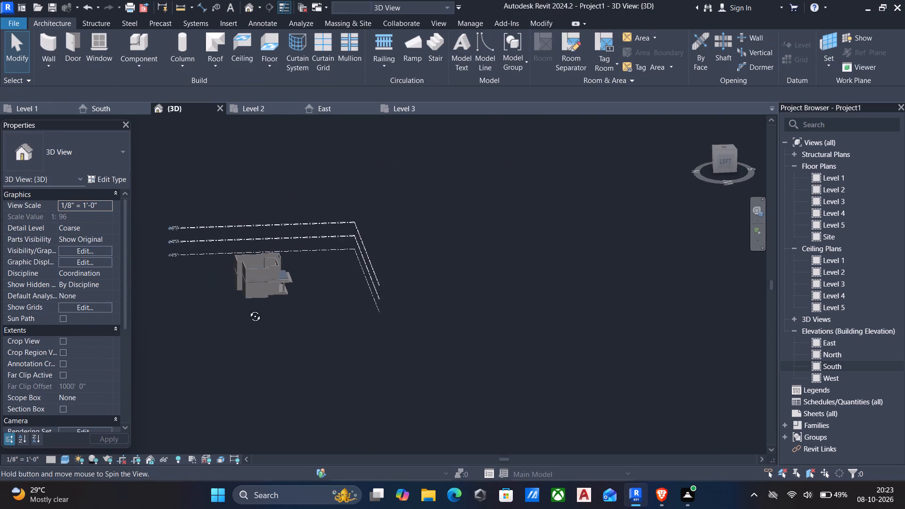
middle_click_drag(248, 309, 165, 287, "shift")
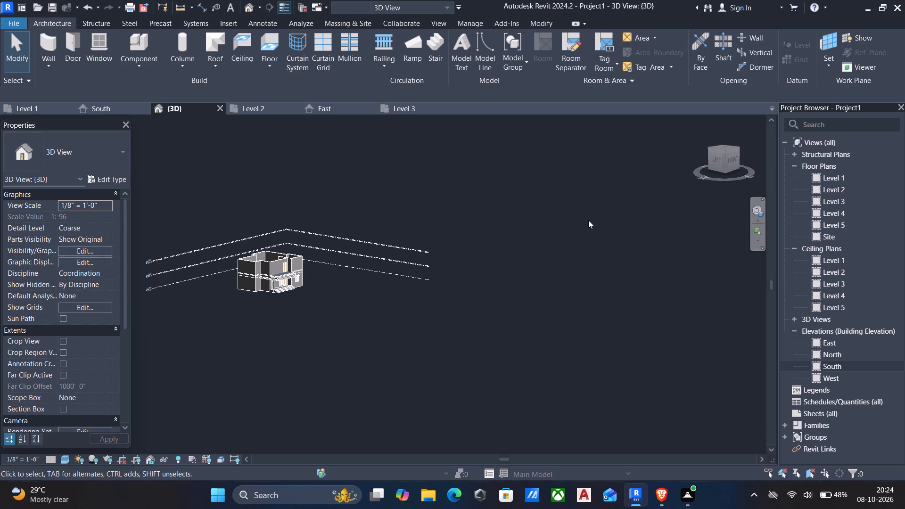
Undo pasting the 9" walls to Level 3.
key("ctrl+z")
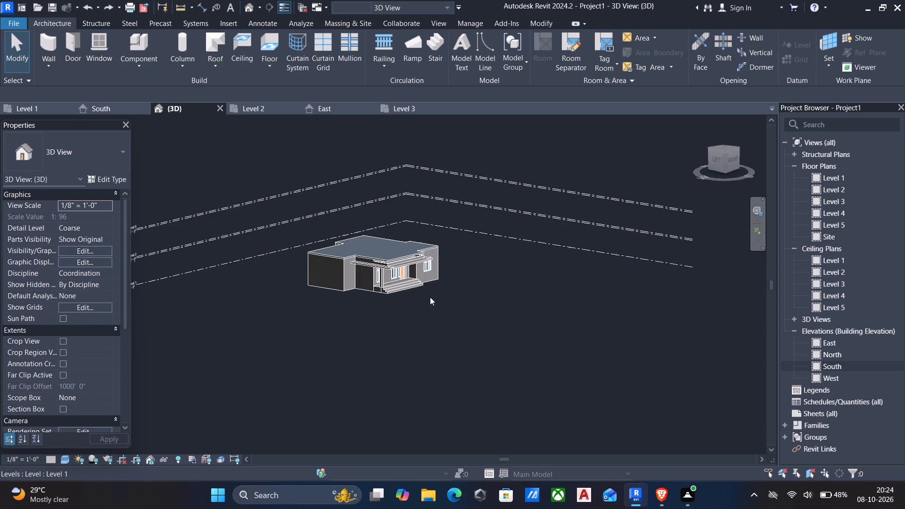
Open the Level 2 floor plan and bring the building outline into view.
left_click(834, 185)
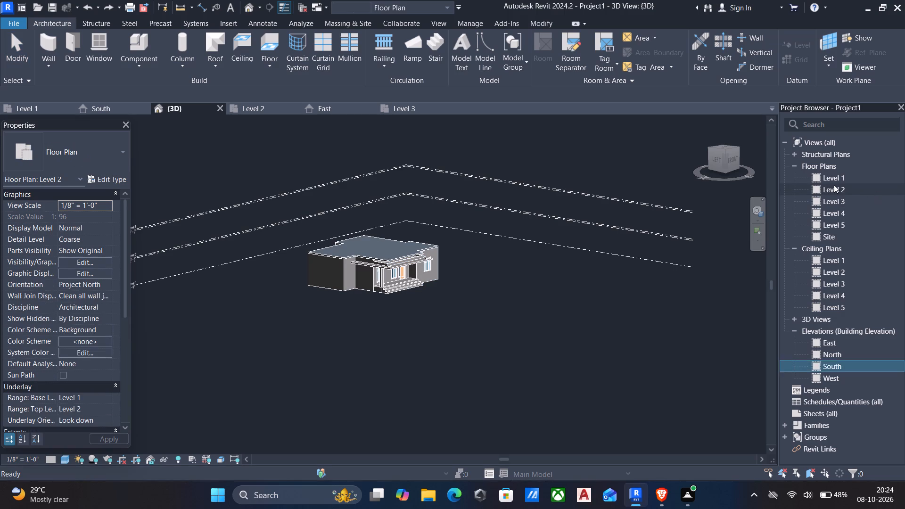
double_click(834, 185)
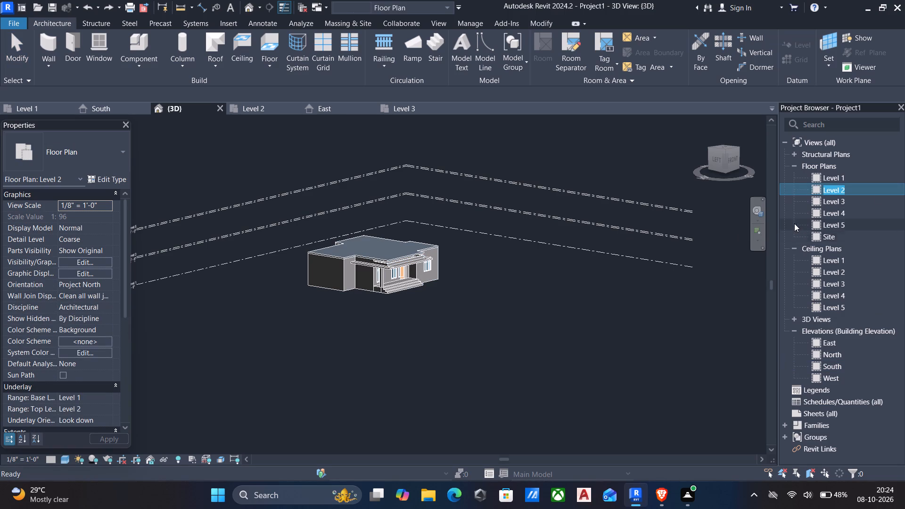
left_click(819, 194)
left_click(819, 190)
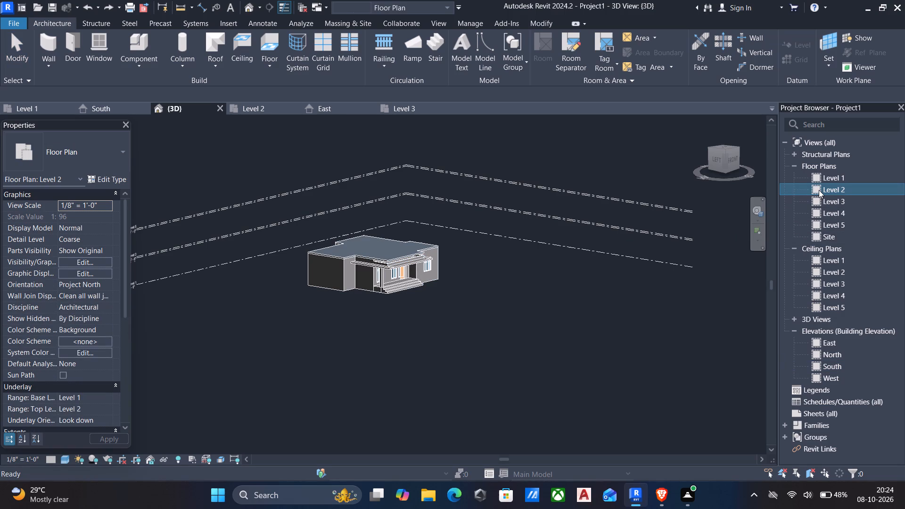
left_click(819, 190)
scroll(465, 249, "down", 4)
middle_click_drag(439, 292, 425, 328)
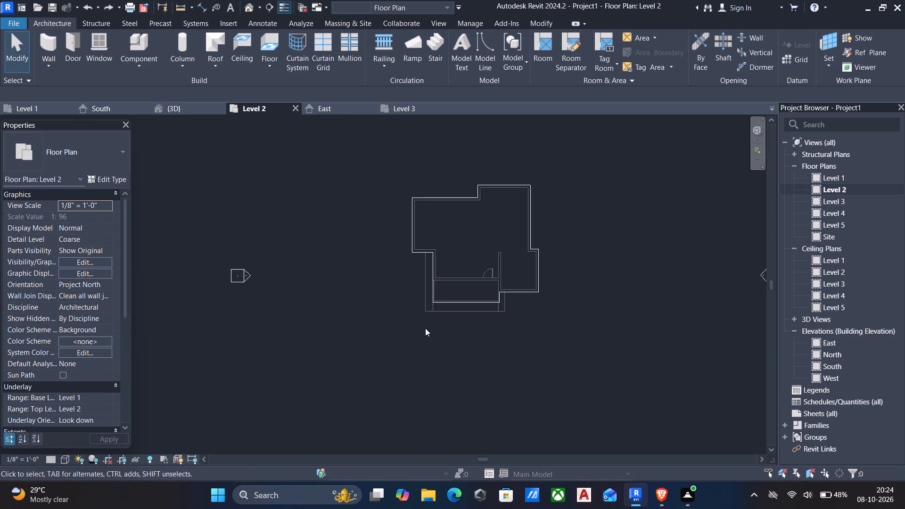
Draw a 9" wall segment about 10'-6" long over the wall behind the entrance porch, flipped to match its thickness.
scroll(439, 323, "up", 6)
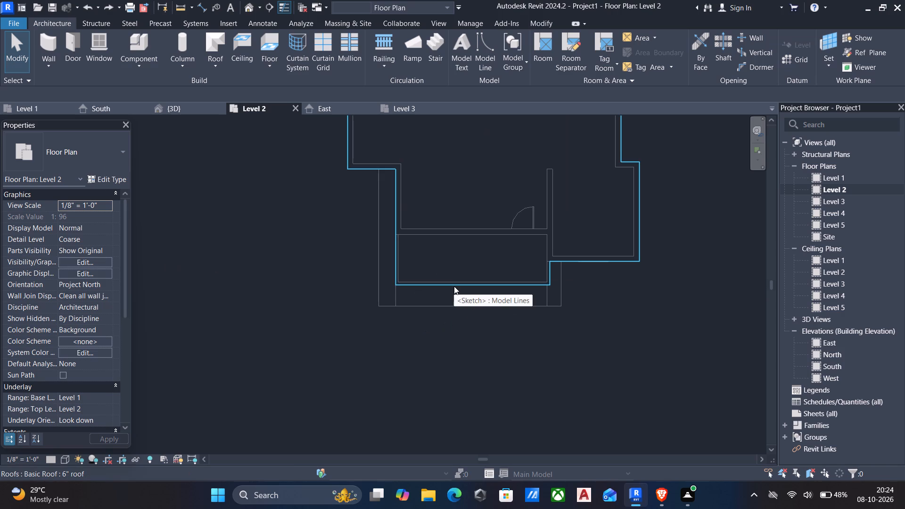
type("wa")
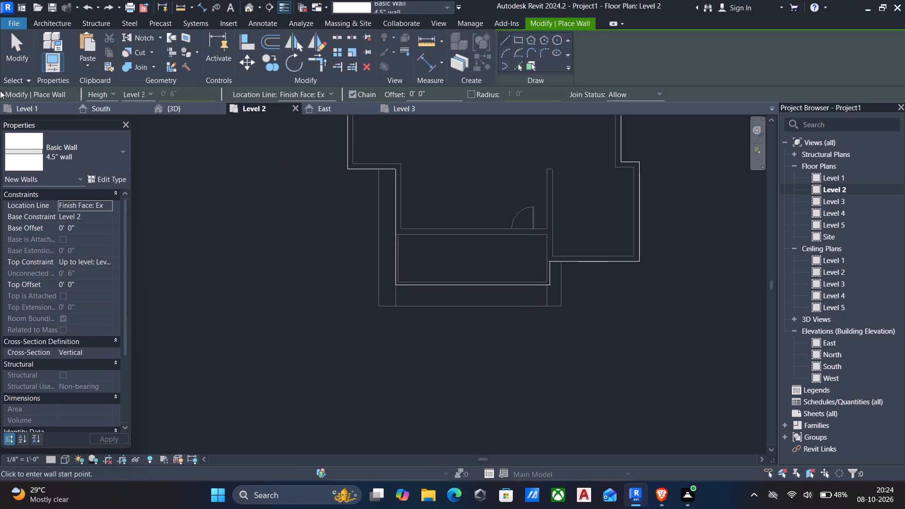
left_click(88, 152)
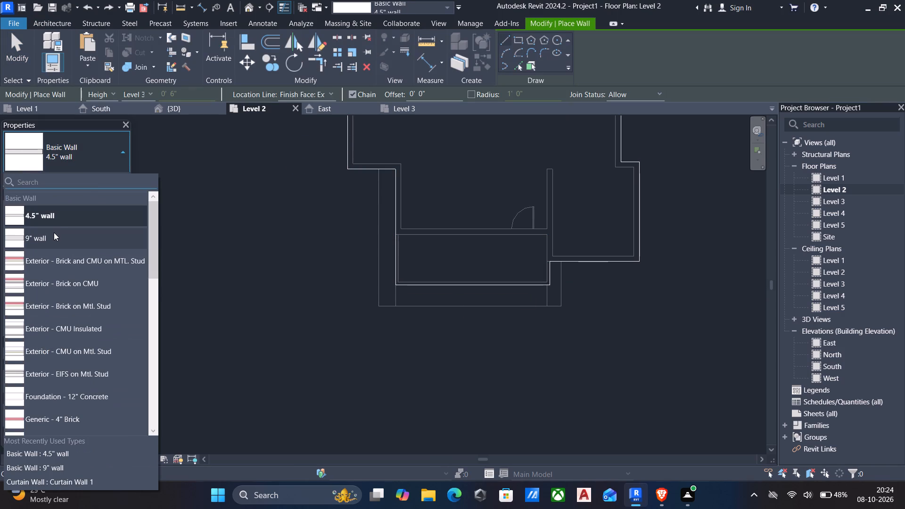
left_click(50, 238)
scroll(550, 222, "up", 6)
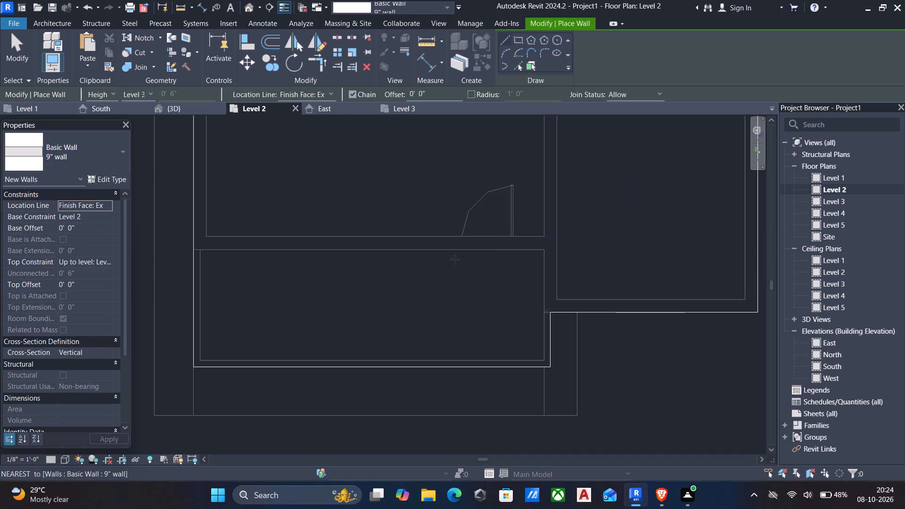
left_click(429, 236)
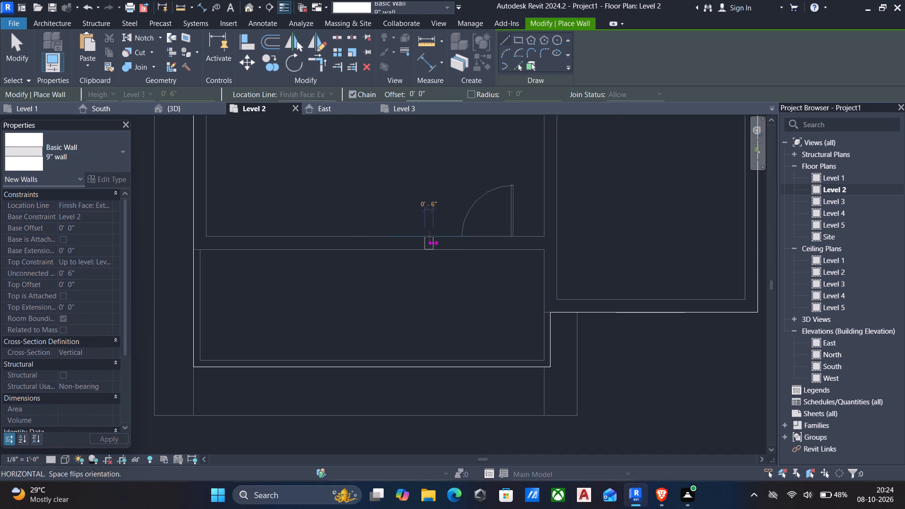
key("space")
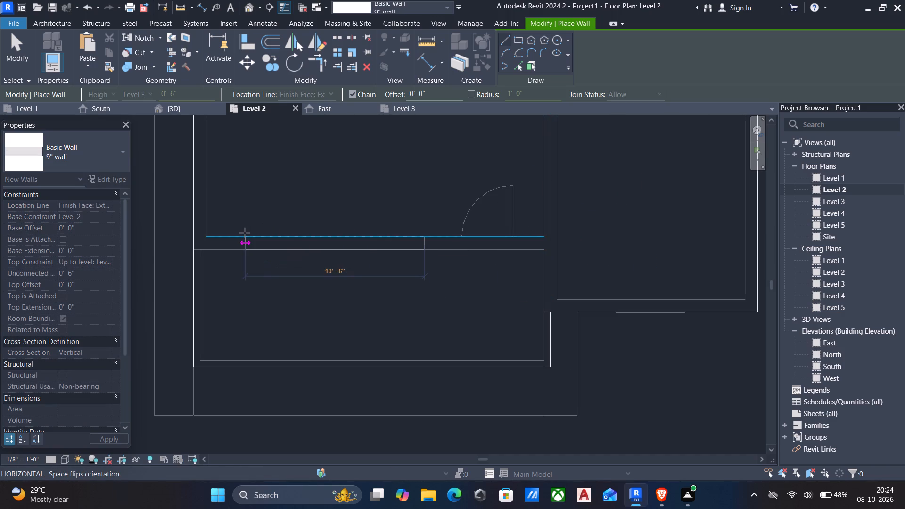
left_click(245, 233)
key("Escape")
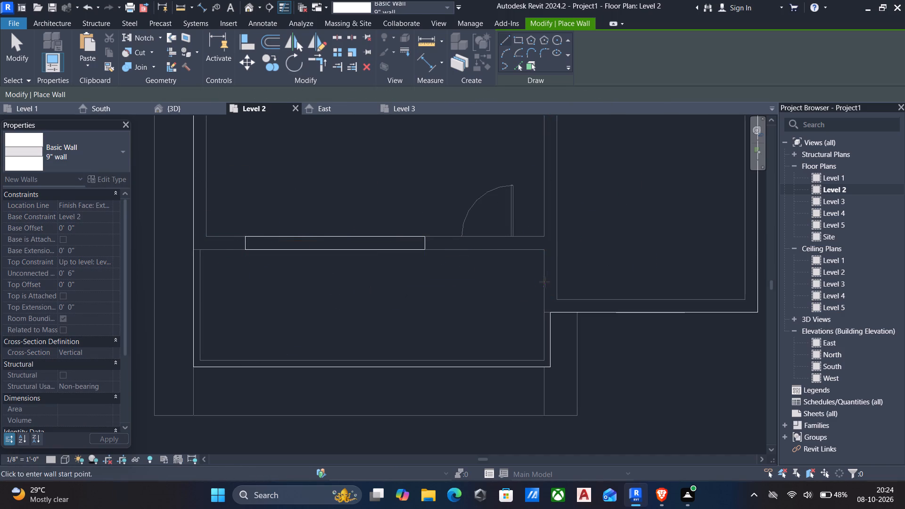
Draw separate short 9" wall segments over the south, west and east walls of the southeast room, aligned with the walls below.
left_click(725, 302)
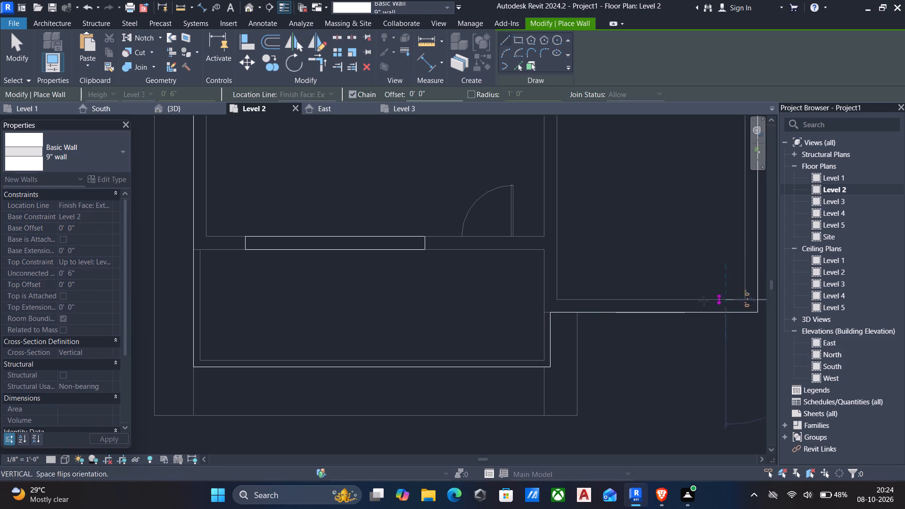
key("space")
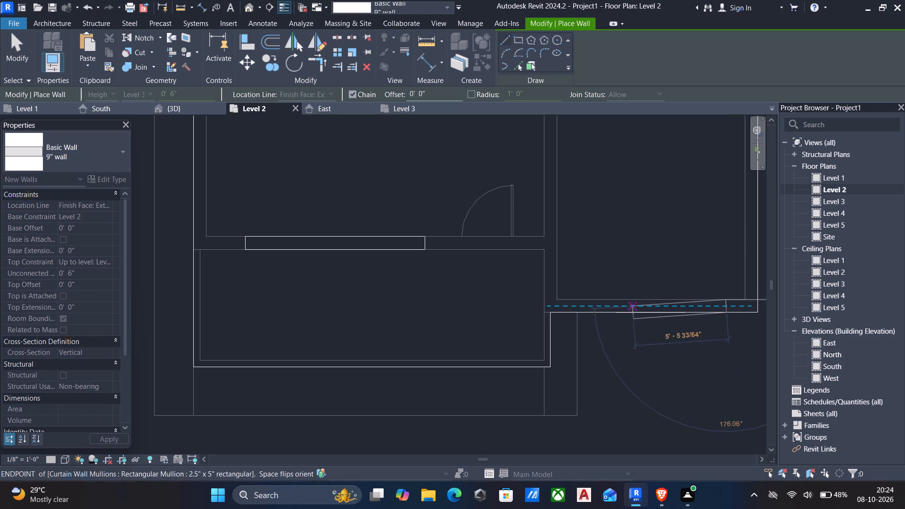
left_click(627, 304)
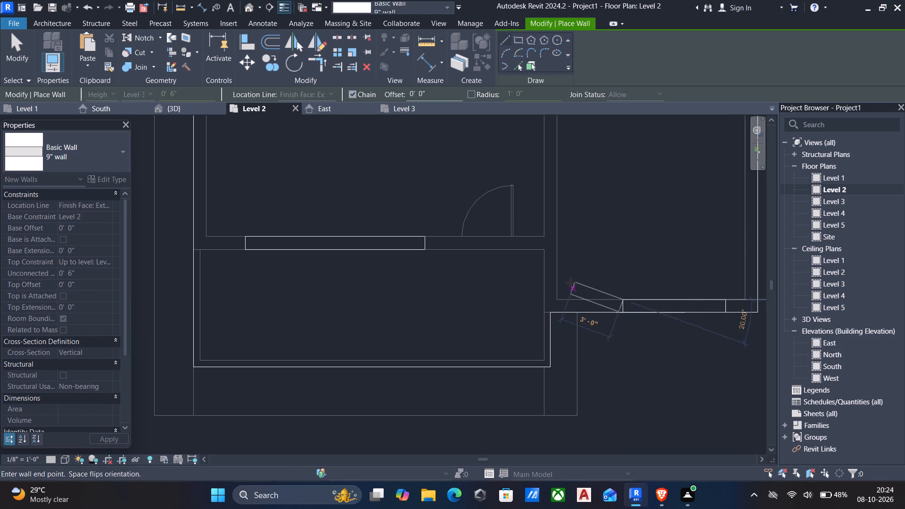
key("Escape")
left_click(544, 287)
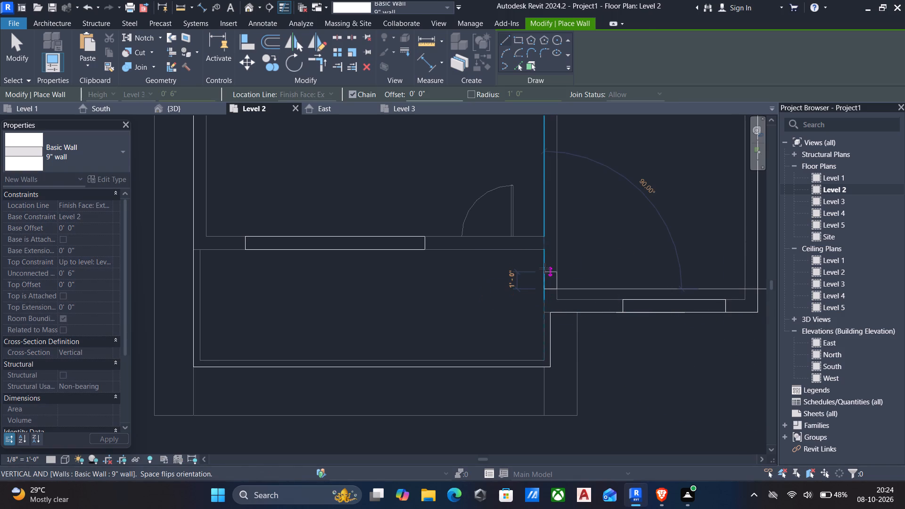
left_click(543, 254)
key("Escape")
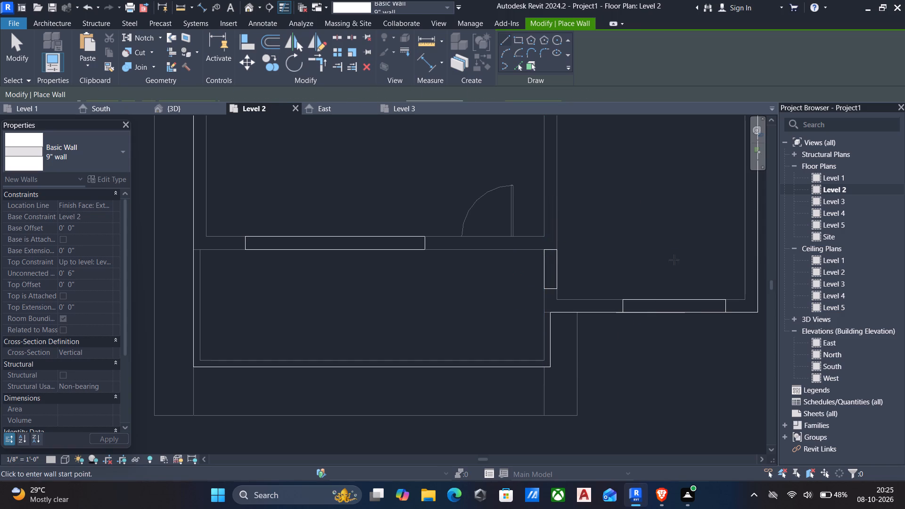
left_click(747, 199)
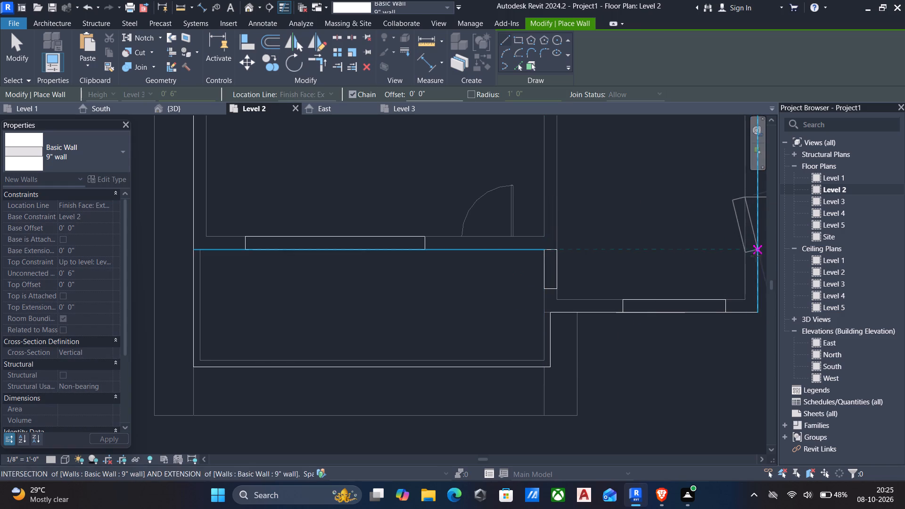
key("space")
left_click(745, 262)
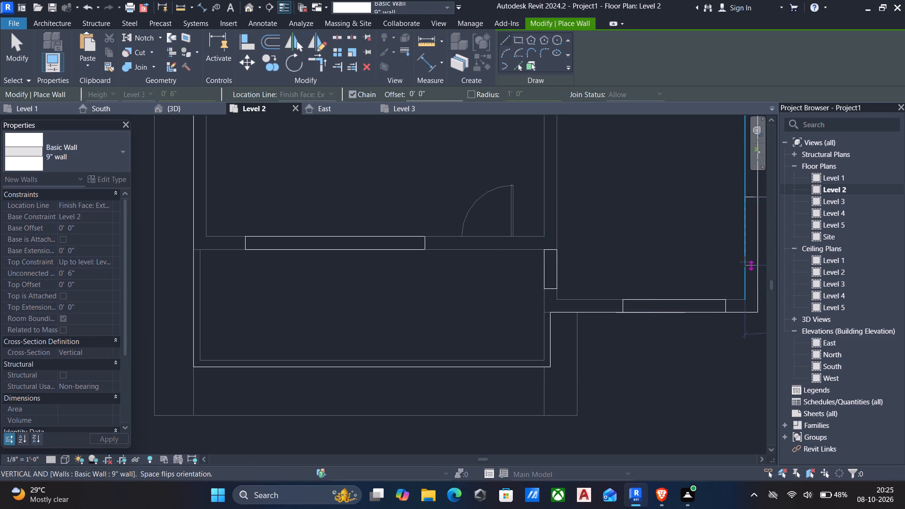
key("Escape")
Draw a 9" wall segment about 0'-11" long on the short east-side jog at the southeast room's north end.
scroll(715, 268, "down", 6)
middle_click_drag(693, 279, 692, 426)
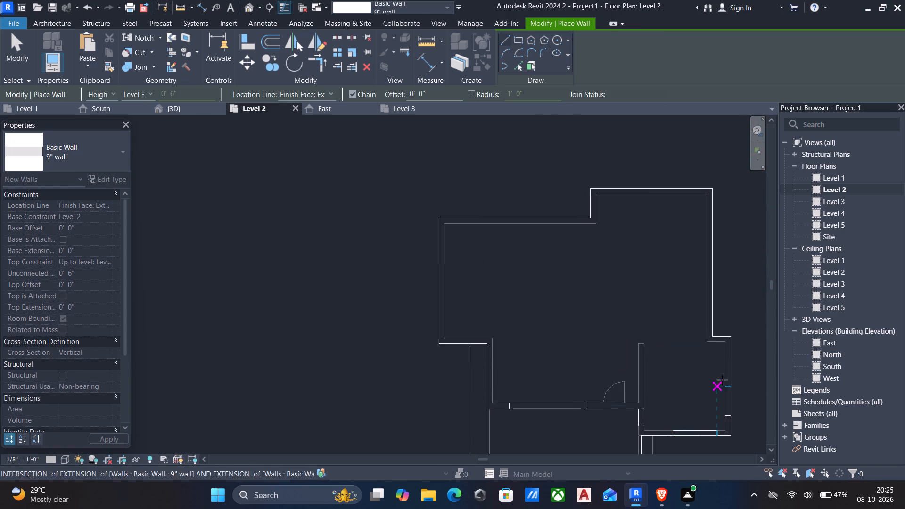
scroll(724, 369, "up", 10)
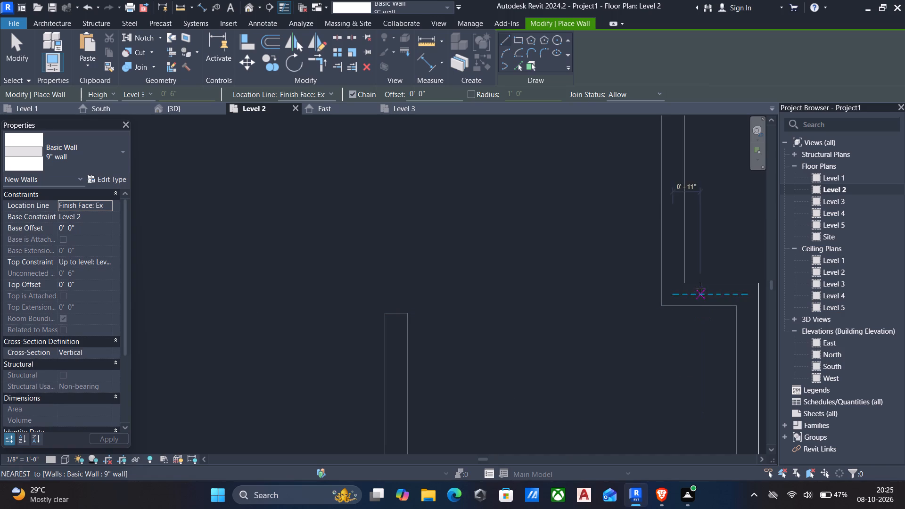
left_click(699, 285)
left_click(727, 280)
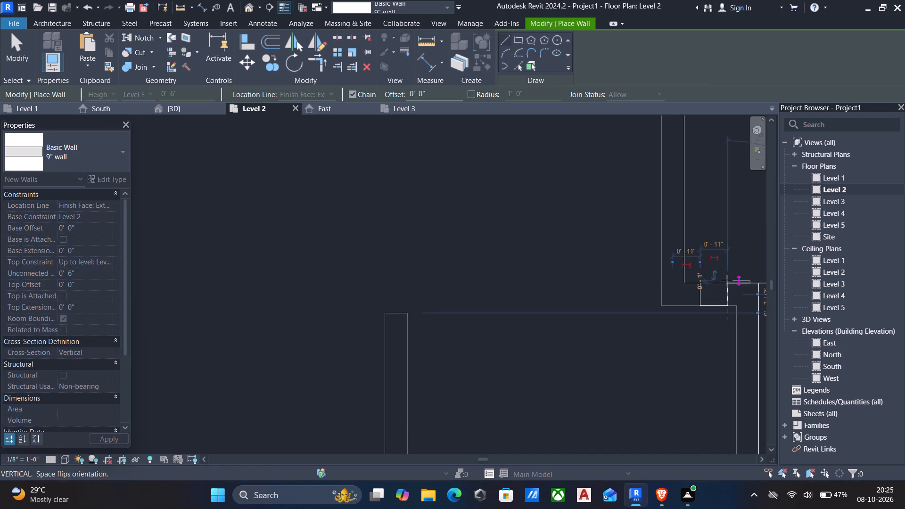
key("Escape")
Draw a separate 9" wall segment over the long east wall north of the jog.
scroll(717, 283, "down", 6)
middle_click_drag(689, 374, 715, 508)
scroll(721, 481, "up", 1)
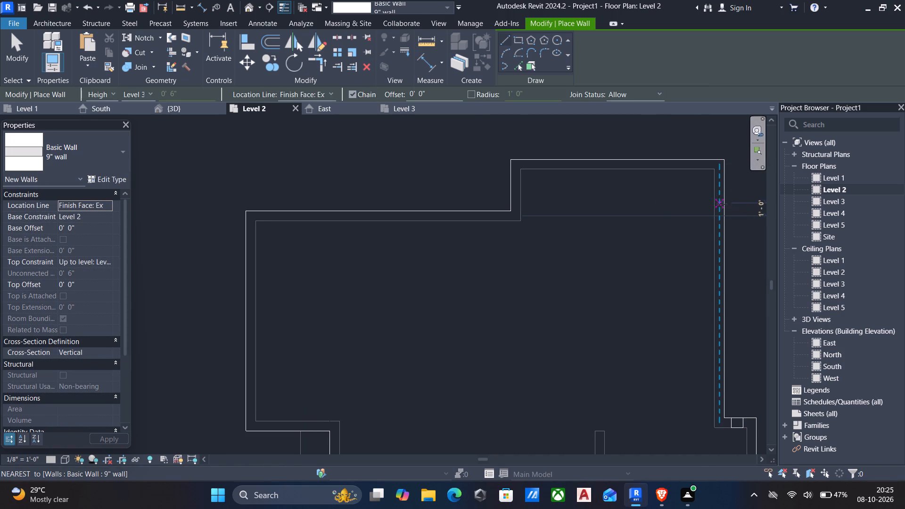
left_click(725, 209)
left_click(725, 283)
key("Escape")
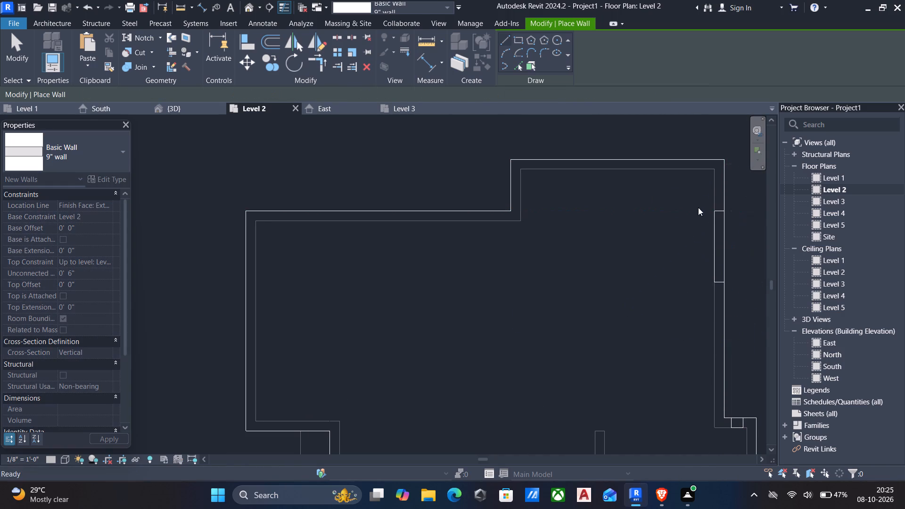
Draw a 9" wall segment about 10'-0" long over the northernmost wall, flipped to the inside of the outline.
left_click(681, 161)
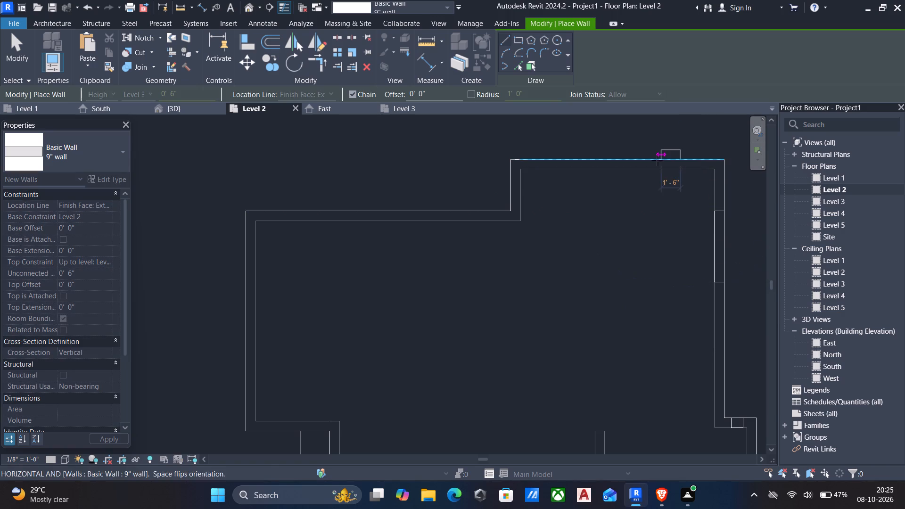
key("space")
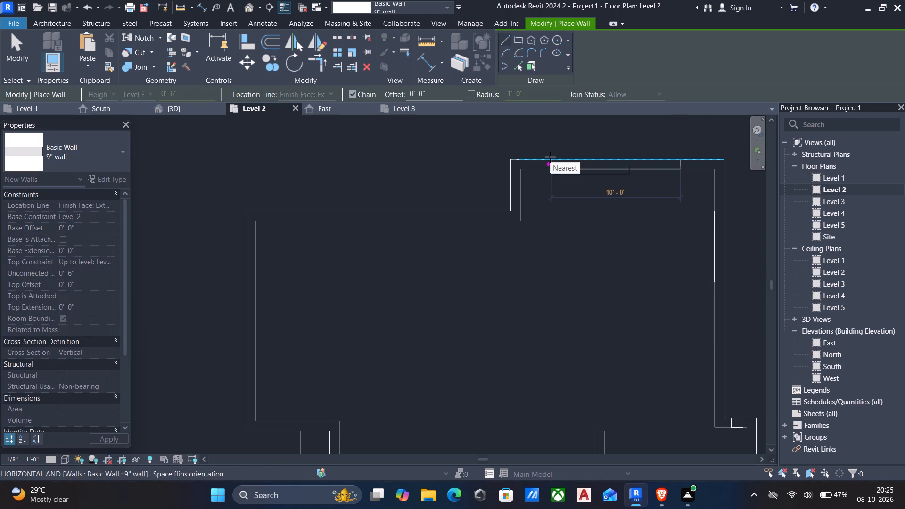
left_click(550, 157)
key("Escape")
Draw a 9" wall segment over the short west-facing wall at the northern step of the outline.
scroll(521, 175, "up", 3)
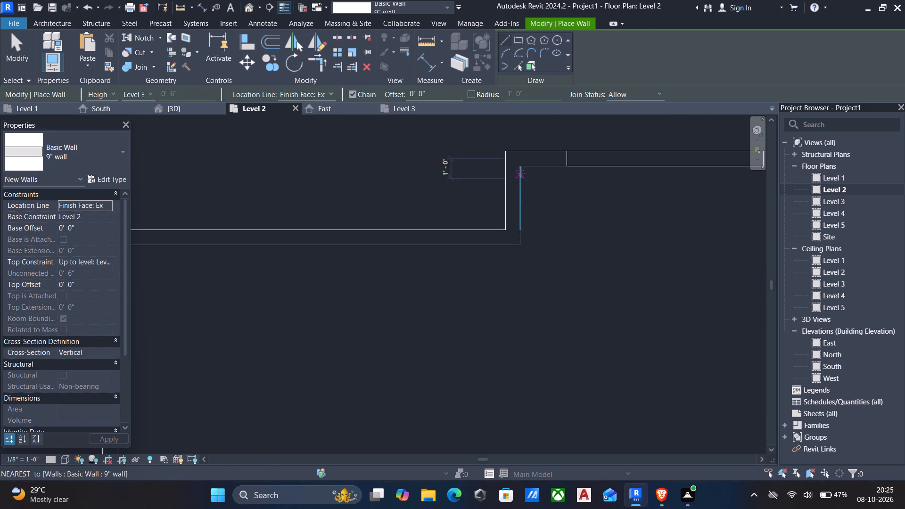
left_click(506, 173)
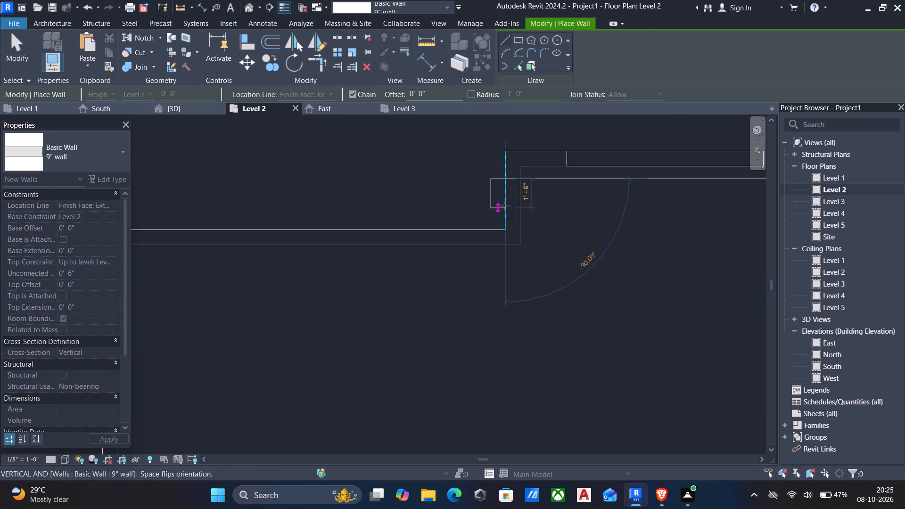
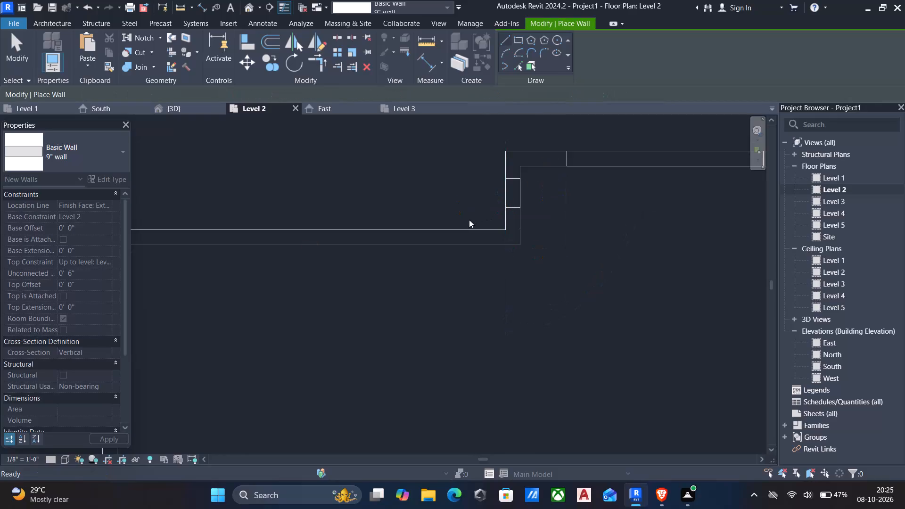
Draw a 9" wall segment about 6'-0" long over the north wall just west of the northern step, flipped to the inside.
left_click(461, 230)
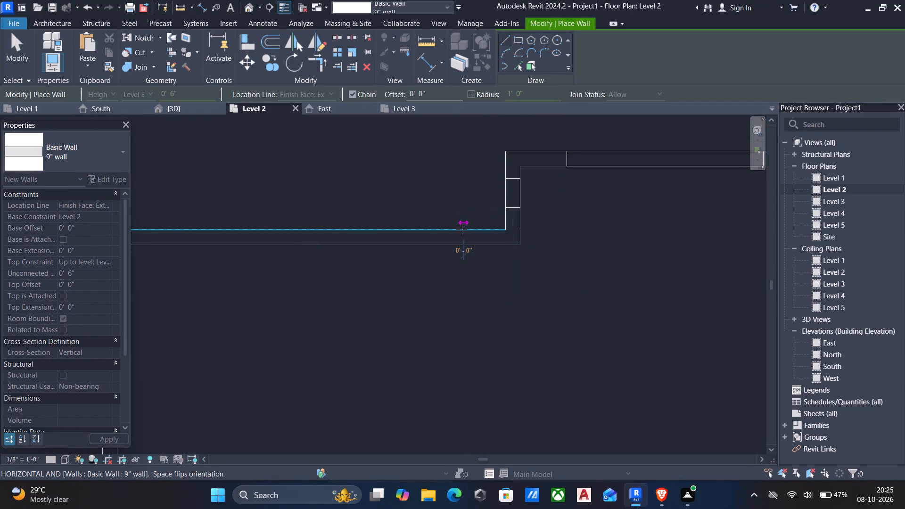
key("space")
left_click(348, 225)
scroll(348, 225, "down", 2)
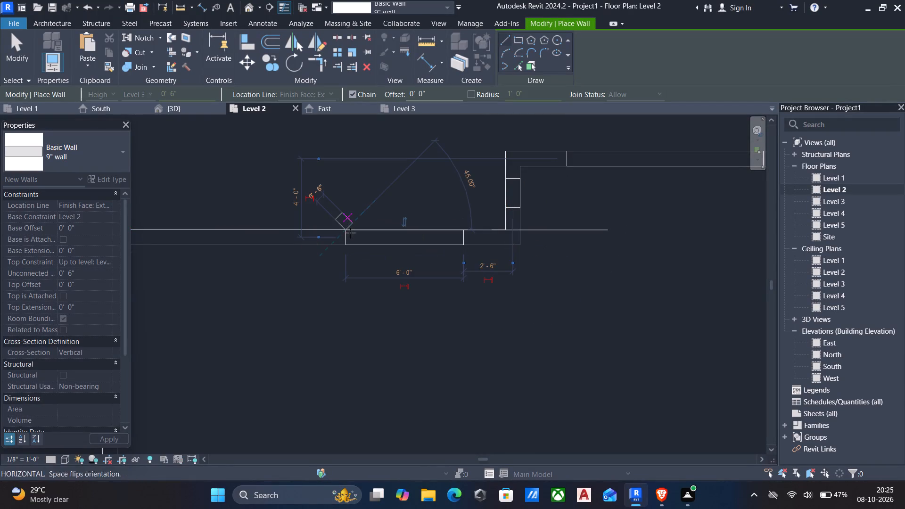
scroll(350, 233, "down", 1)
middle_click_drag(350, 236, 602, 242)
scroll(602, 242, "up", 1)
key("Escape")
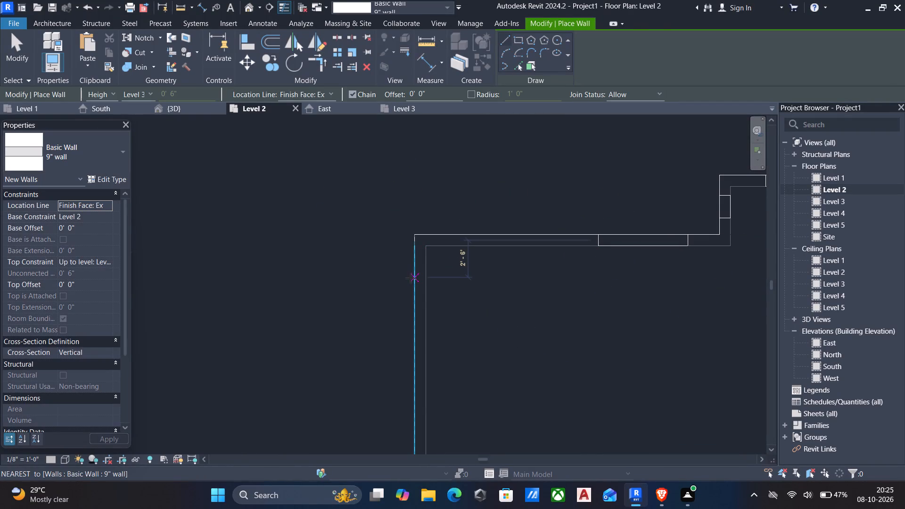
Draw a 9" wall segment about 3'-6" long over the west wall near its north end, flipped to the inside.
left_click(411, 280)
key("space")
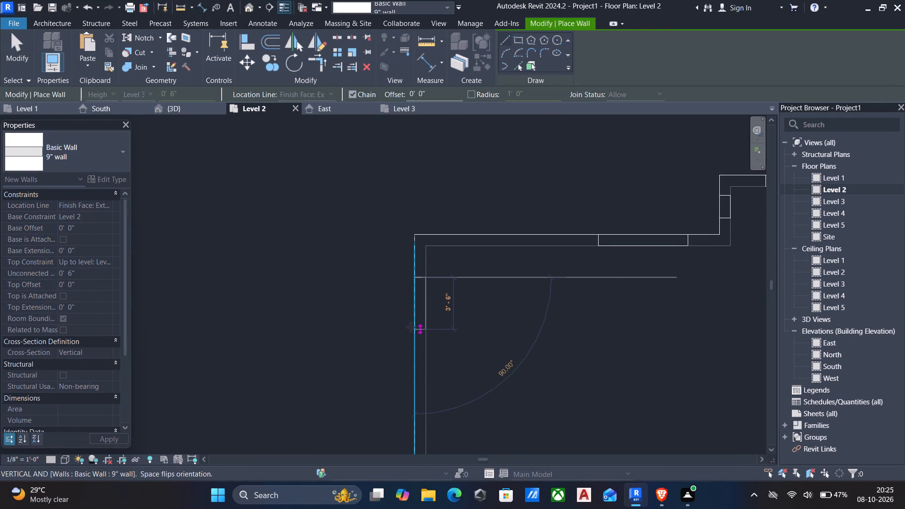
left_click(411, 327)
key("Escape")
Draw a 9" wall segment about 2'-10" long over the short south-facing wall at the southwest jog, flipped to the inside.
scroll(411, 327, "down", 4)
middle_click_drag(415, 336, 446, 231)
scroll(485, 314, "up", 4)
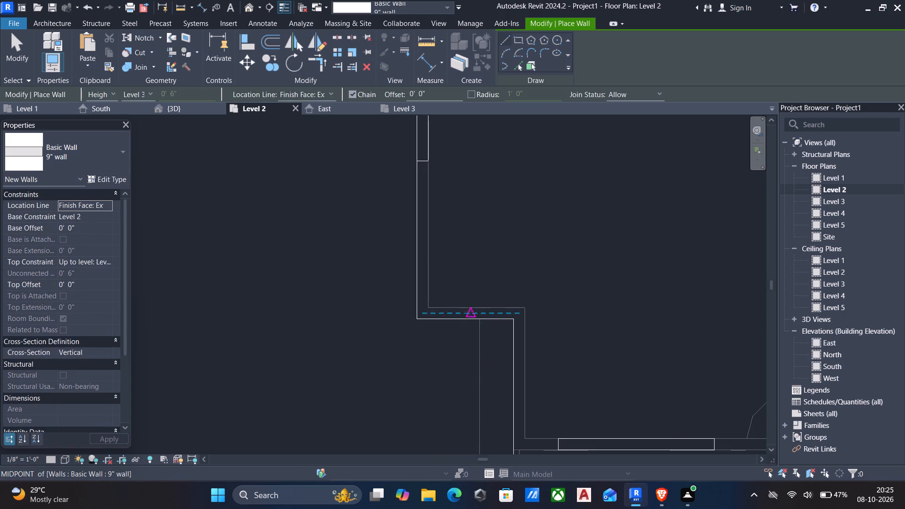
left_click(435, 320)
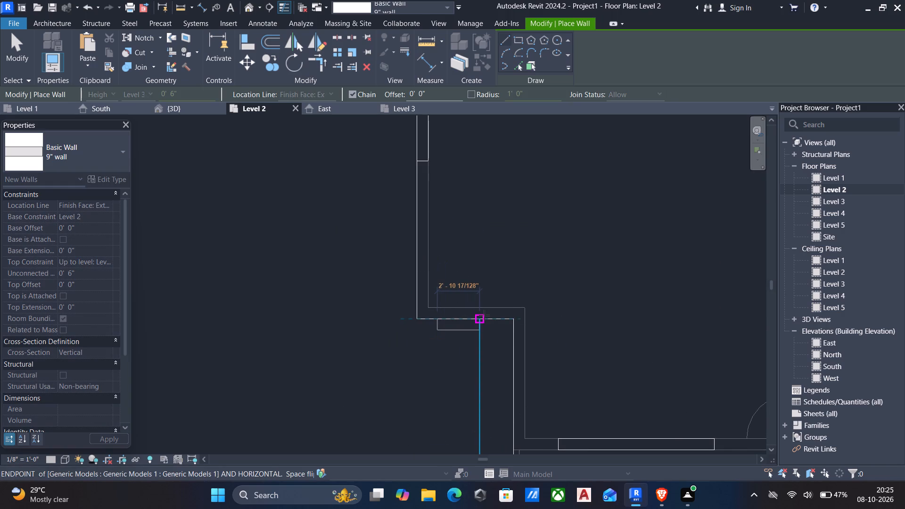
key("space")
left_click(484, 315)
key("Escape")
Draw a 9" wall segment about 2'-0" long over the west-facing wall south of the southwest jog, flipped inside, and finish wall drawing.
scroll(541, 332, "down", 4)
middle_click_drag(542, 334, 556, 211)
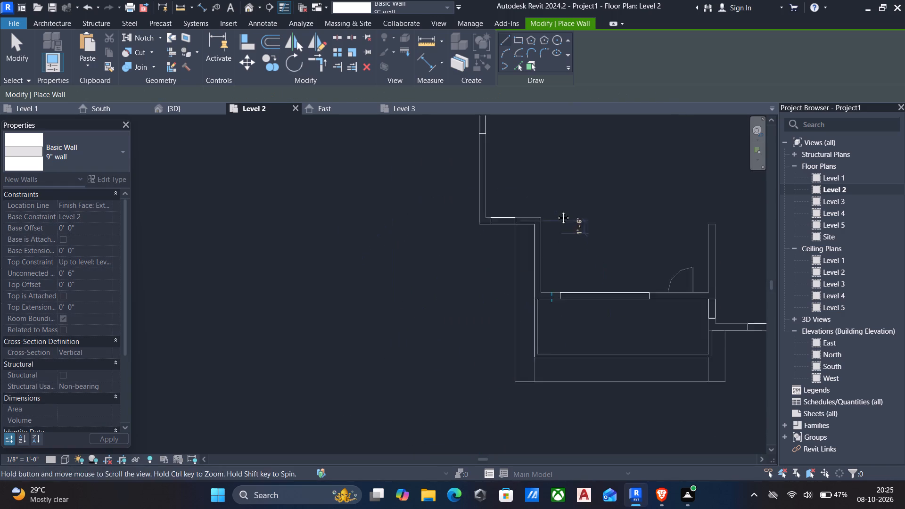
middle_click_drag(556, 211, 557, 210)
scroll(564, 248, "up", 5)
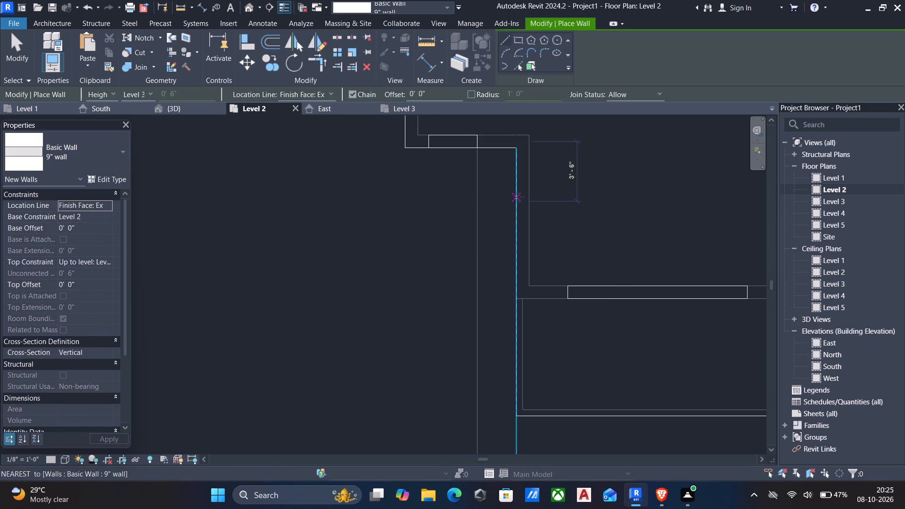
left_click(518, 197)
key("space")
left_click(518, 237)
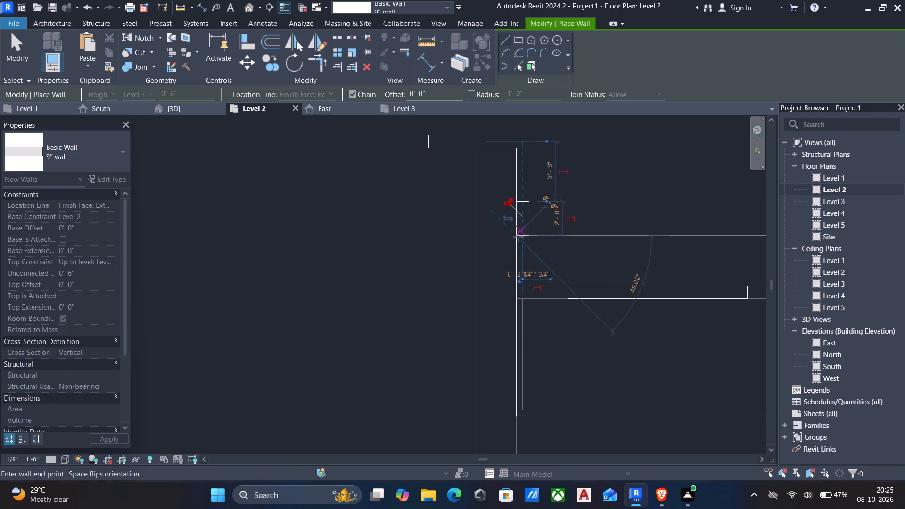
key("Escape")
scroll(518, 251, "down", 6)
middle_click_drag(518, 262, 474, 314)
scroll(473, 314, "up", 1)
key("Escape")
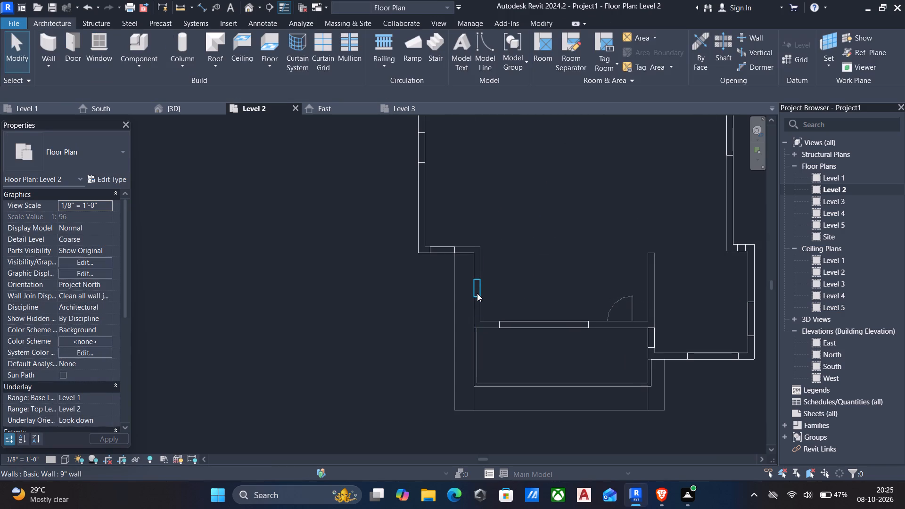
Trim the new wall segments into corners at both ends of the wall behind the porch and at the southeast room's southwest corner.
type("tr")
left_click(507, 320)
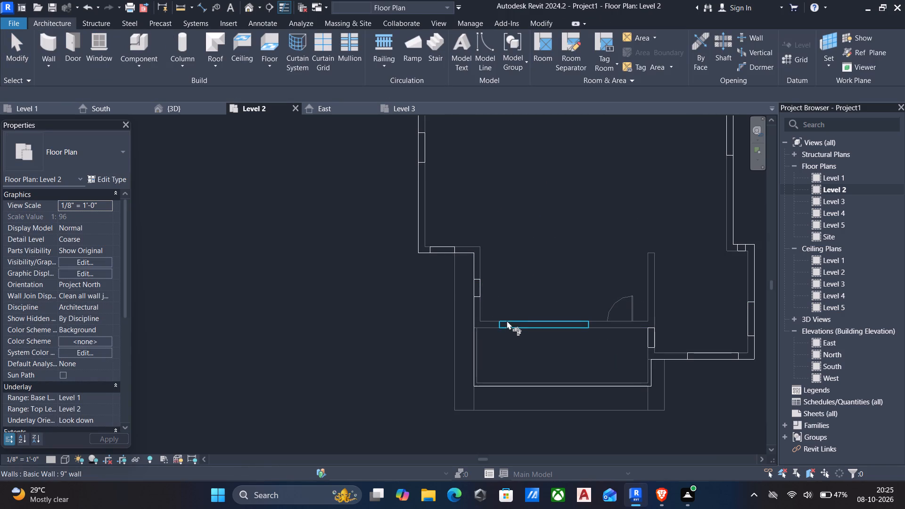
left_click(479, 284)
left_click(578, 324)
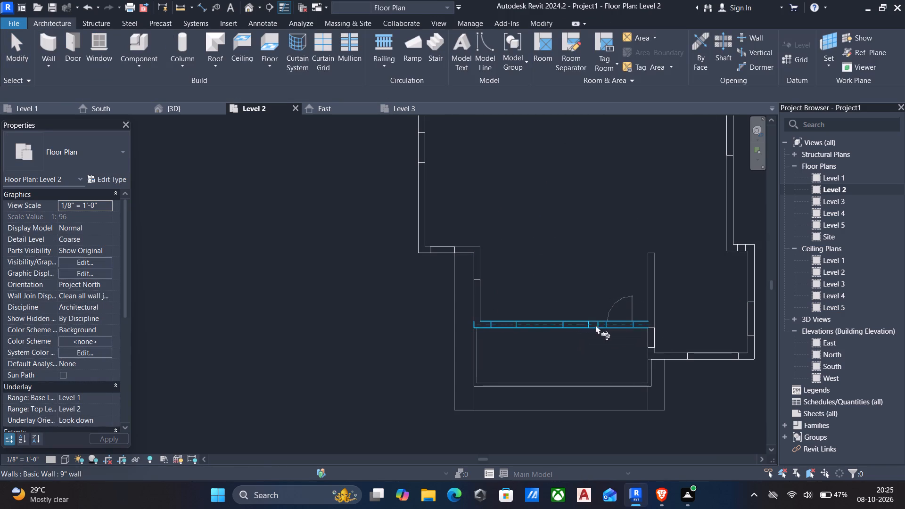
left_click(650, 336)
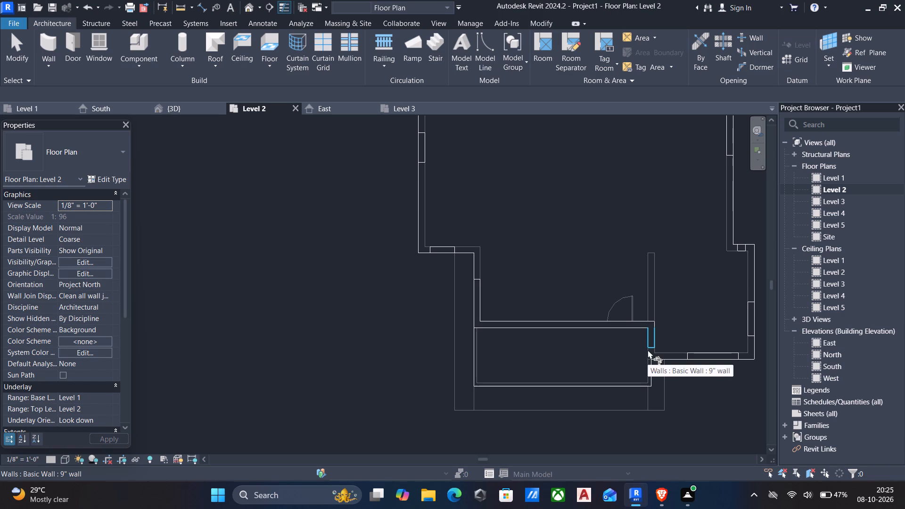
left_click(648, 345)
left_click(691, 356)
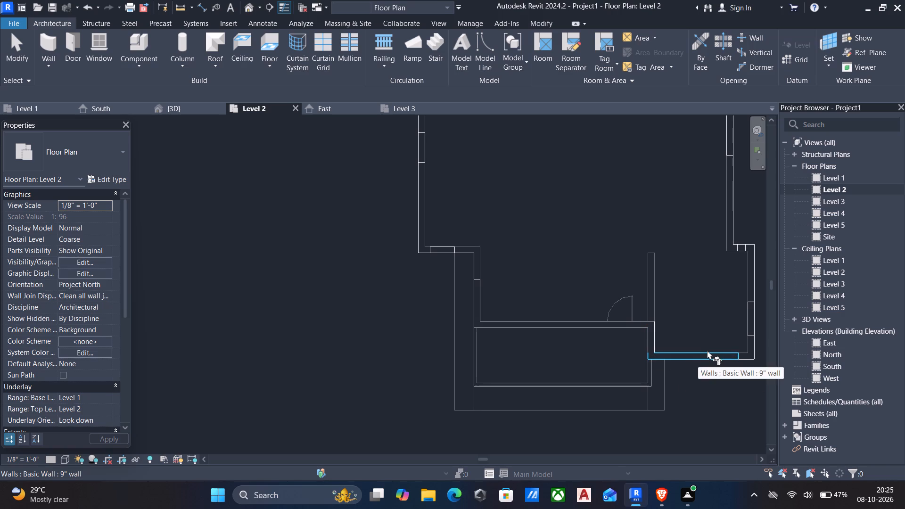
Trim the wall segments into corners at the southeast room's outer corner, its north jog and the long east wall.
left_click(707, 350)
left_click(752, 327)
left_click(753, 318)
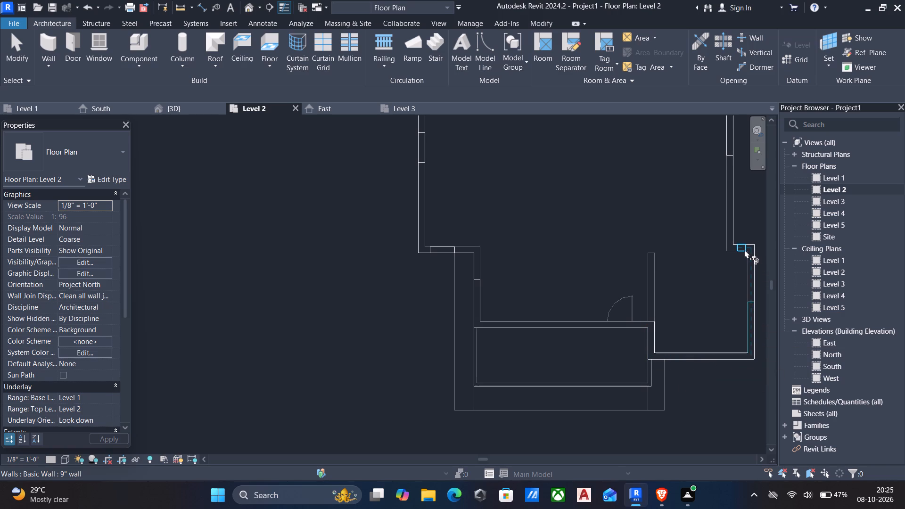
left_click(744, 249)
left_click(744, 246)
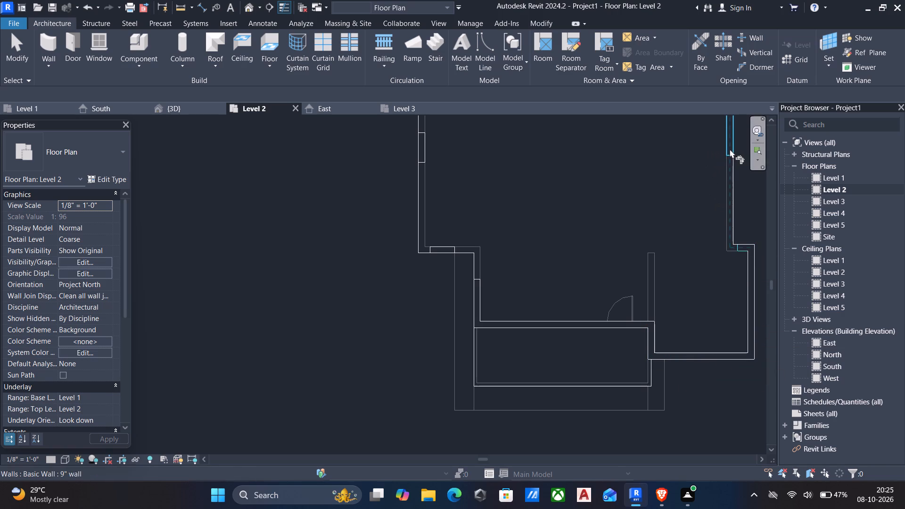
left_click(730, 149)
Trim the wall segments into corners at the northeast corner and both corners of the northern step.
scroll(706, 156, "down", 4)
middle_click_drag(690, 209, 686, 357)
scroll(688, 356, "up", 4)
left_click(723, 287)
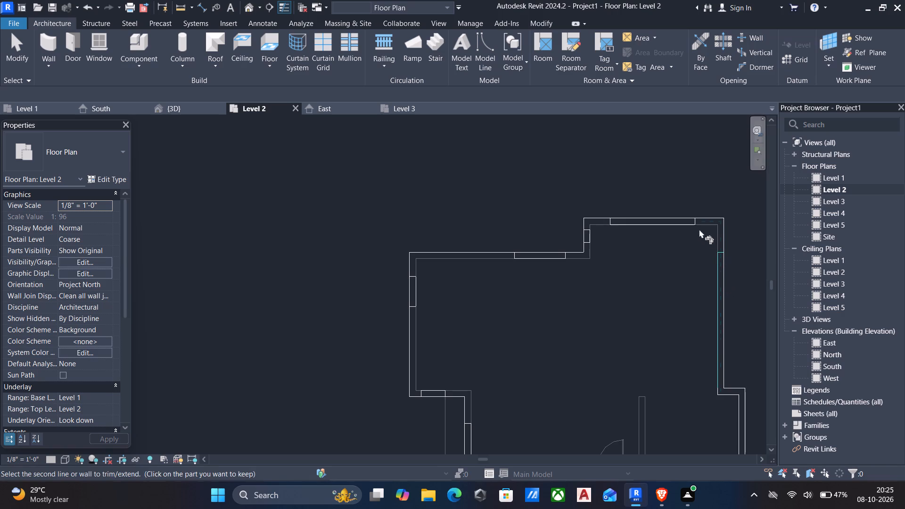
left_click(683, 214)
left_click(659, 221)
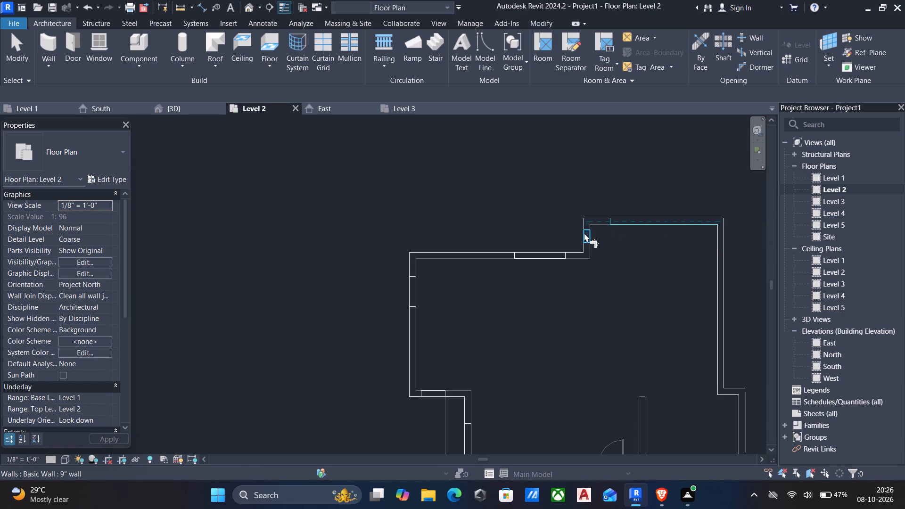
left_click(584, 233)
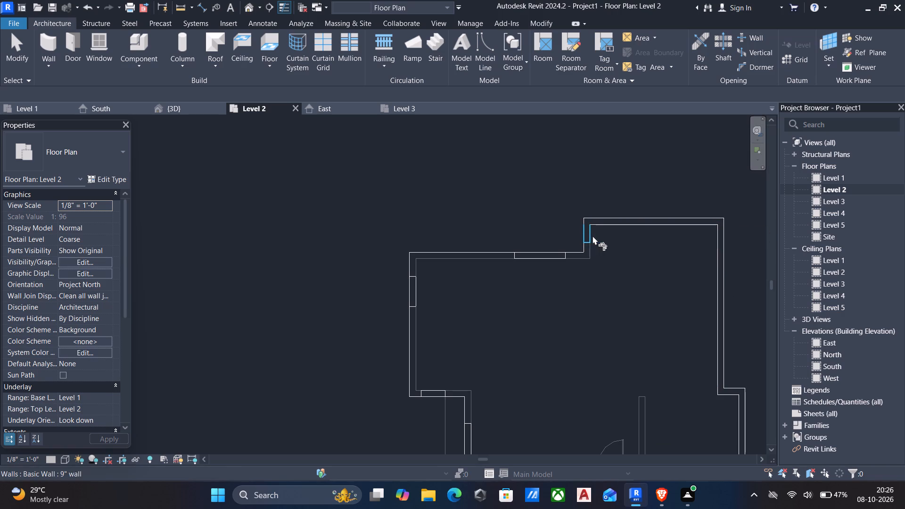
left_click(586, 236)
left_click(545, 259)
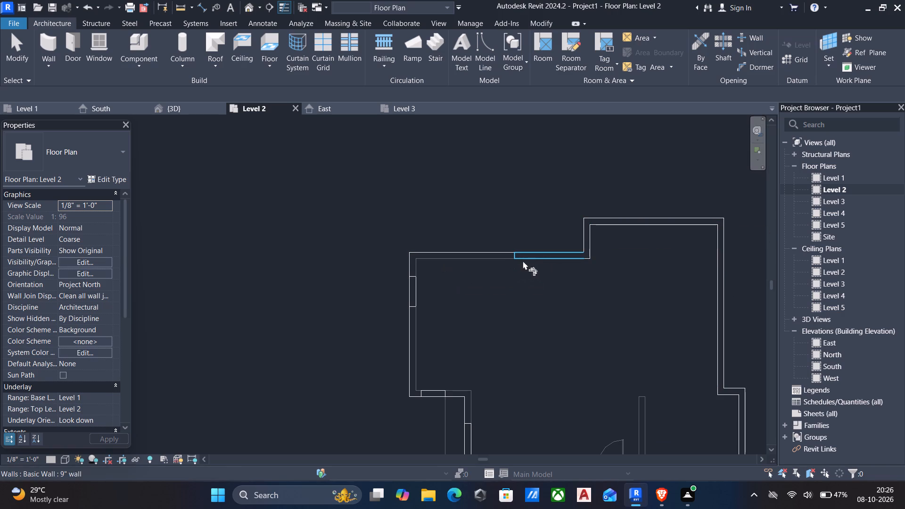
Trim the remaining wall segments into corners at the northwest corner and both corners of the southwest jog.
left_click(532, 256)
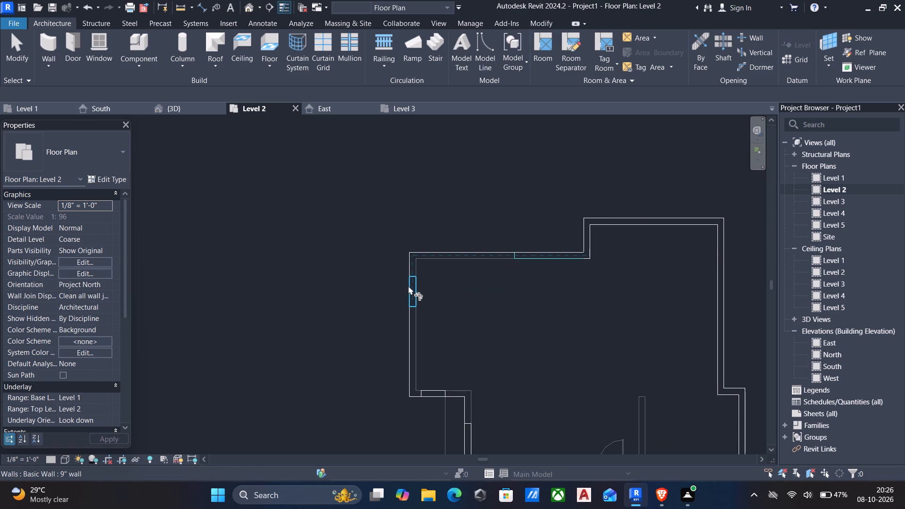
left_click(410, 288)
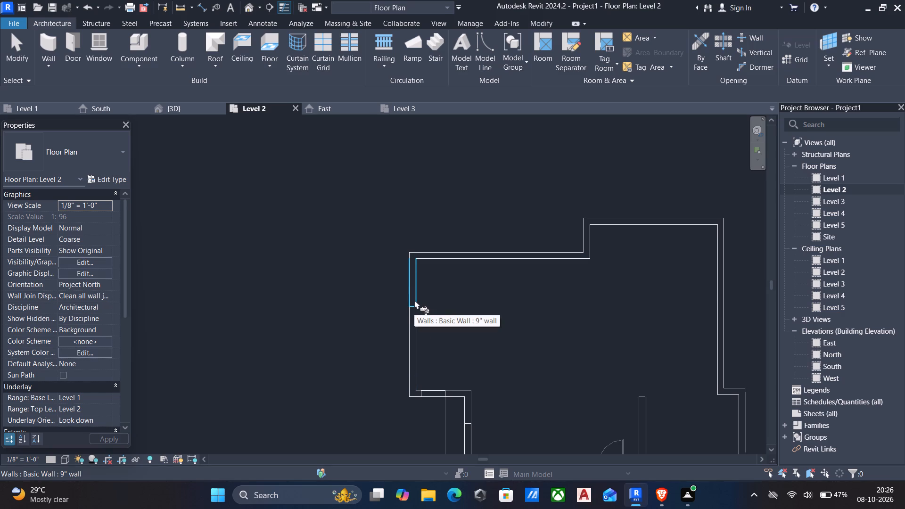
left_click(414, 300)
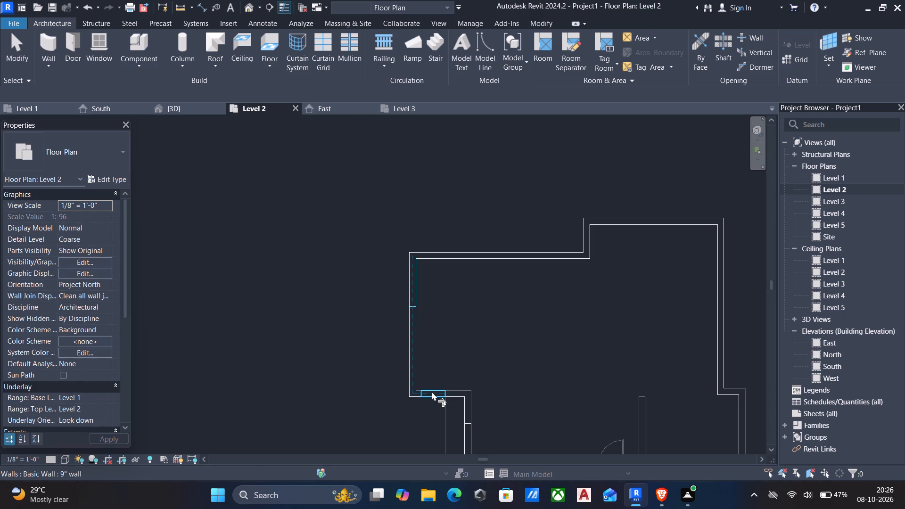
left_click(432, 392)
left_click(432, 389)
left_click(467, 425)
Check the joined Level 2 wall outline in plan, then examine it from several angles in the 3D view.
scroll(506, 384, "down", 5)
middle_click_drag(507, 383, 501, 260)
scroll(520, 289, "up", 5)
scroll(524, 297, "down", 5)
scroll(518, 325, "up", 4)
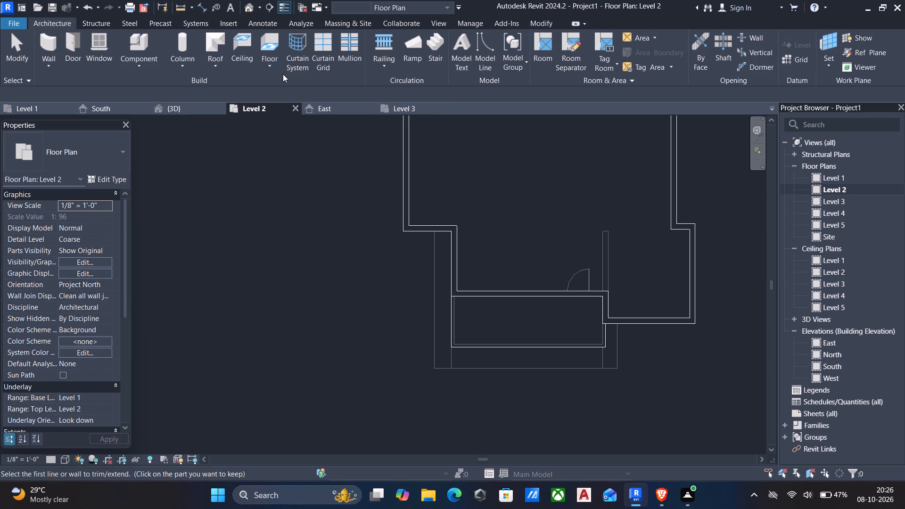
left_click(247, 4)
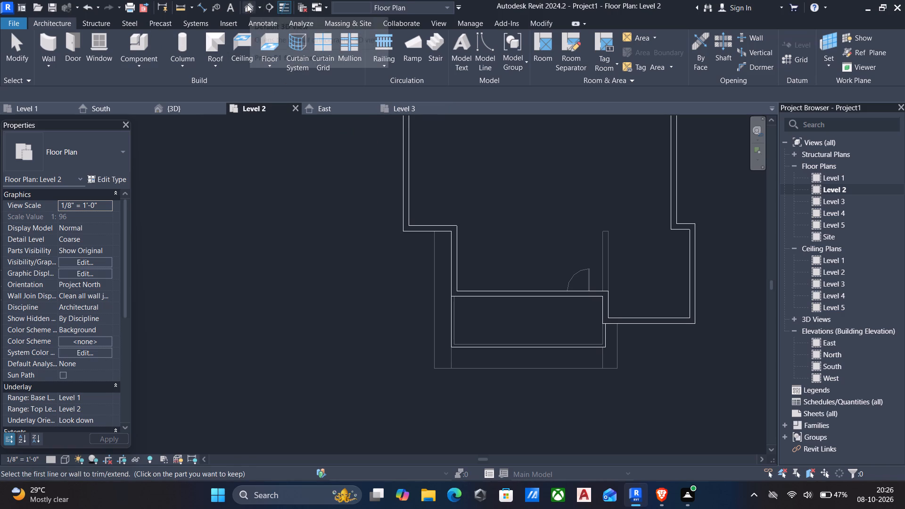
scroll(412, 243, "up", 9)
key("Escape")
scroll(377, 265, "up", 4)
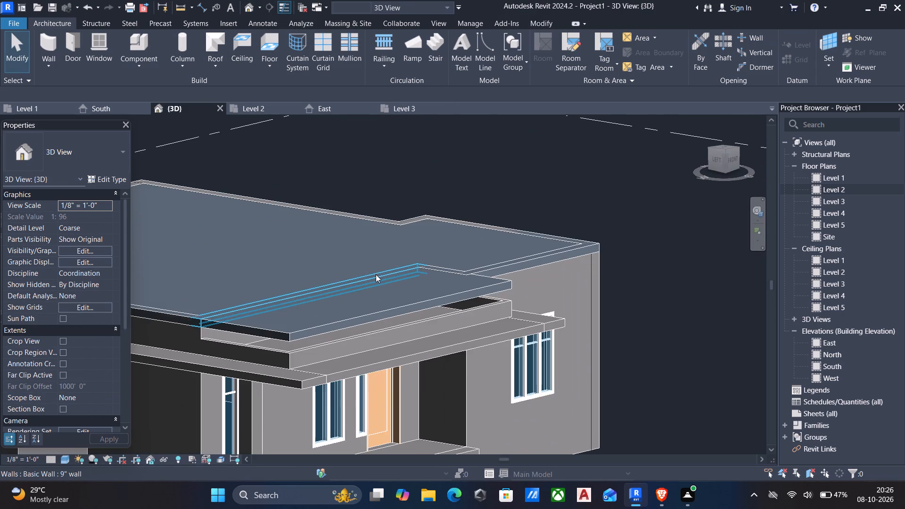
scroll(376, 274, "down", 5)
middle_click_drag(375, 275, 396, 271)
middle_click_drag(399, 271, 468, 230, "shift")
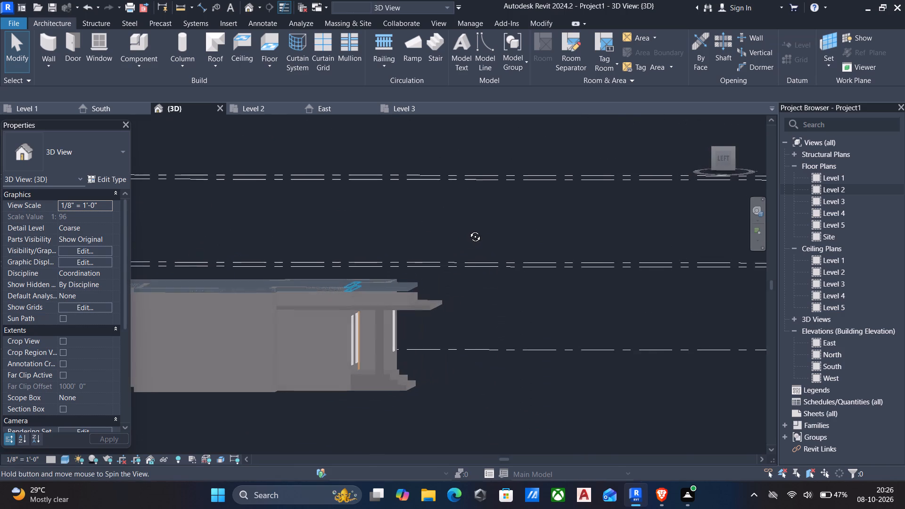
middle_click_drag(468, 230, 391, 298, "shift")
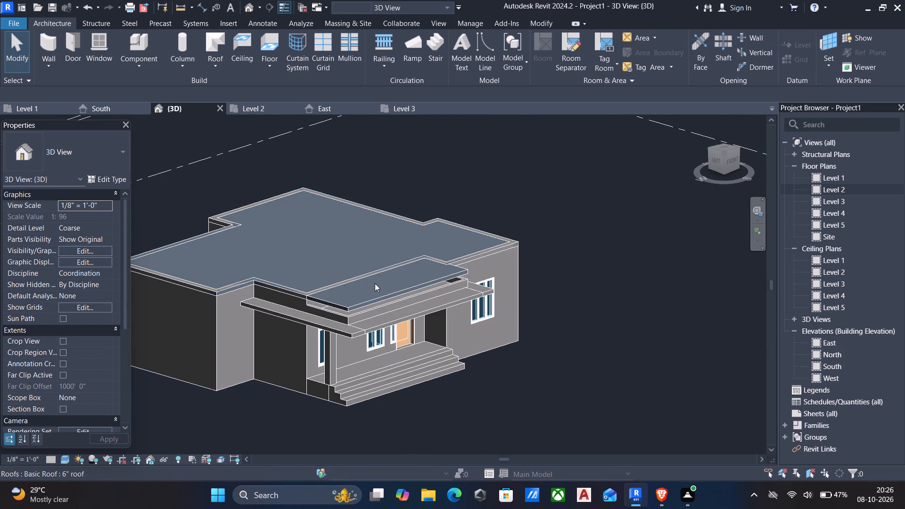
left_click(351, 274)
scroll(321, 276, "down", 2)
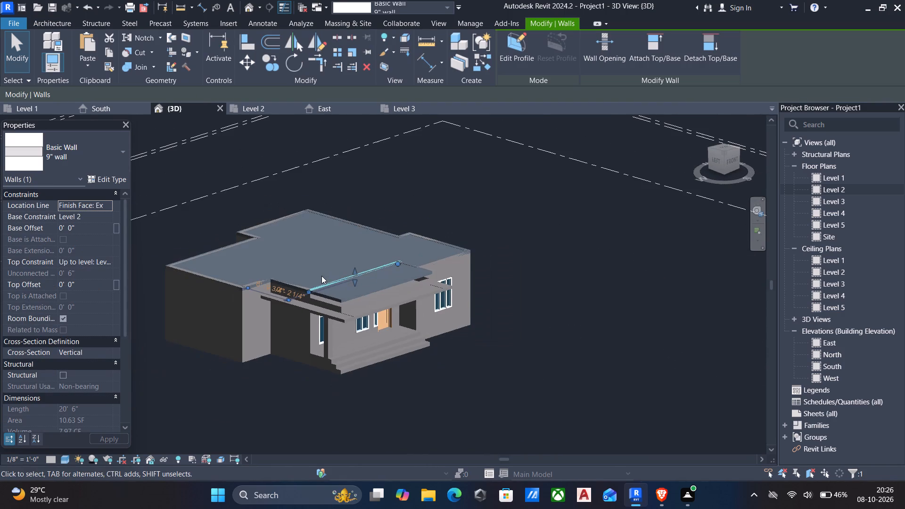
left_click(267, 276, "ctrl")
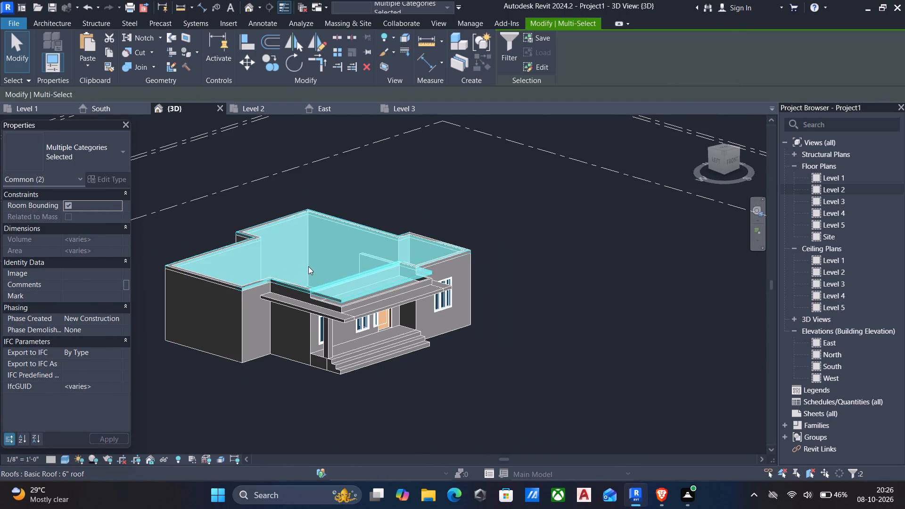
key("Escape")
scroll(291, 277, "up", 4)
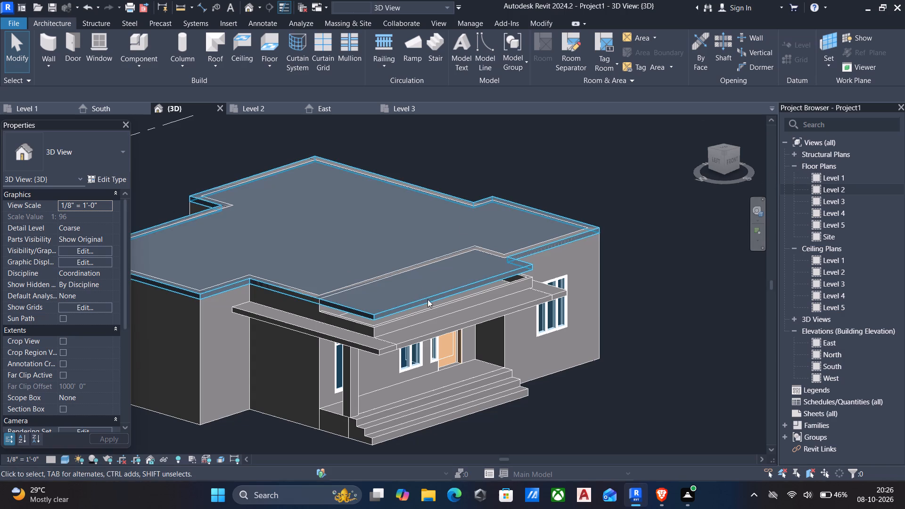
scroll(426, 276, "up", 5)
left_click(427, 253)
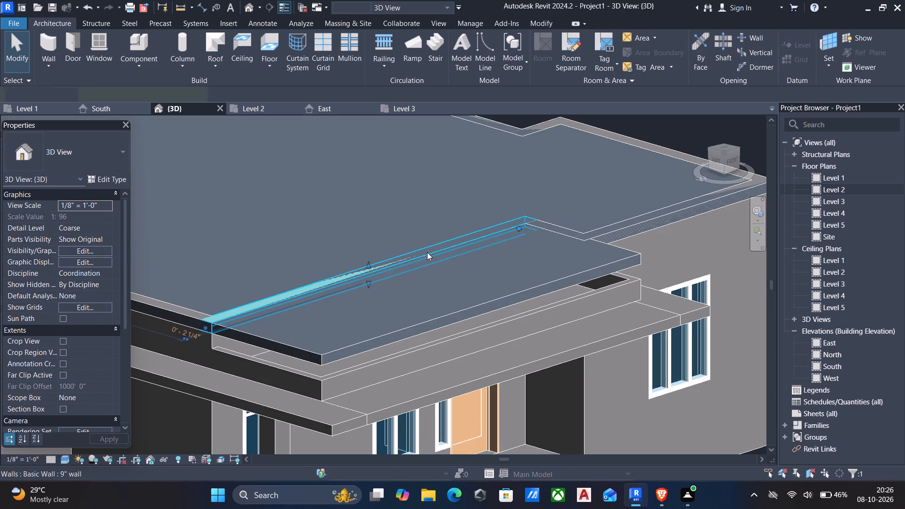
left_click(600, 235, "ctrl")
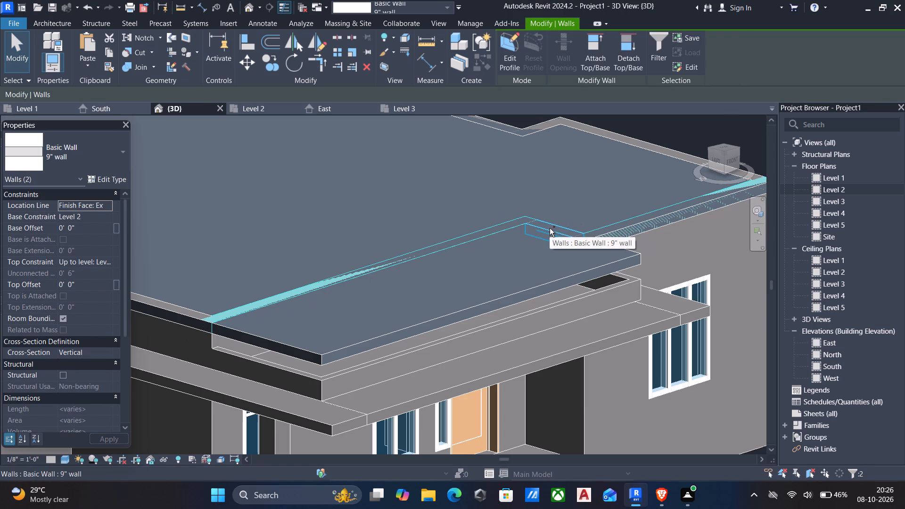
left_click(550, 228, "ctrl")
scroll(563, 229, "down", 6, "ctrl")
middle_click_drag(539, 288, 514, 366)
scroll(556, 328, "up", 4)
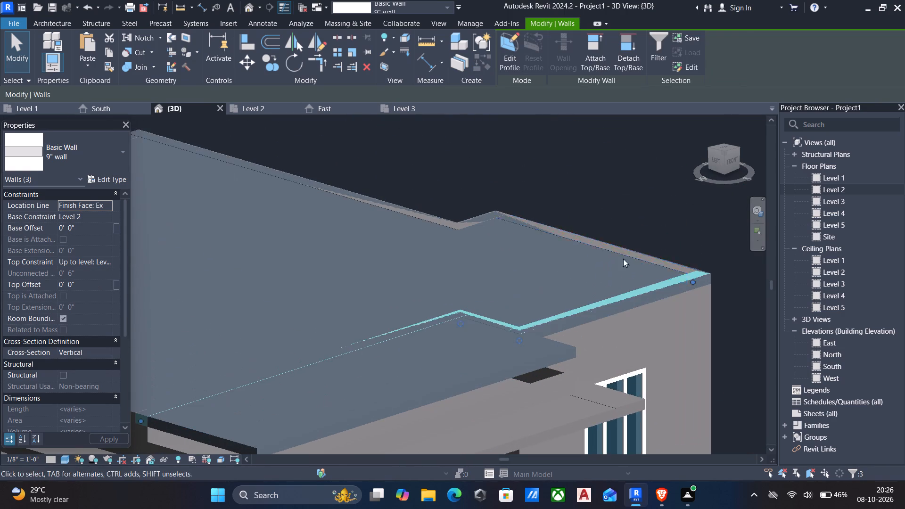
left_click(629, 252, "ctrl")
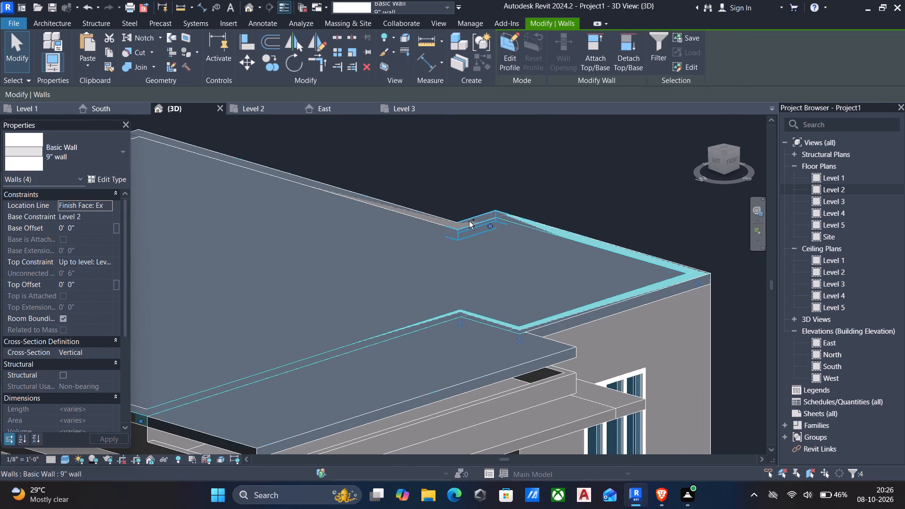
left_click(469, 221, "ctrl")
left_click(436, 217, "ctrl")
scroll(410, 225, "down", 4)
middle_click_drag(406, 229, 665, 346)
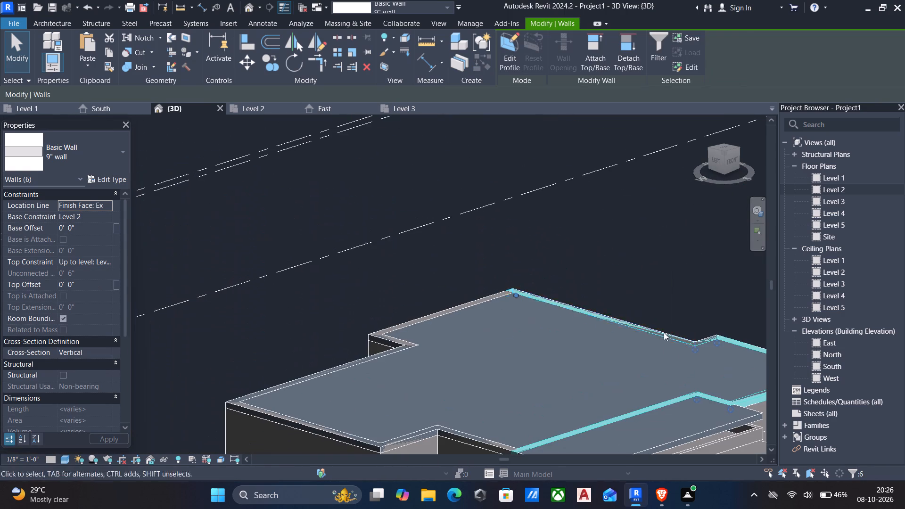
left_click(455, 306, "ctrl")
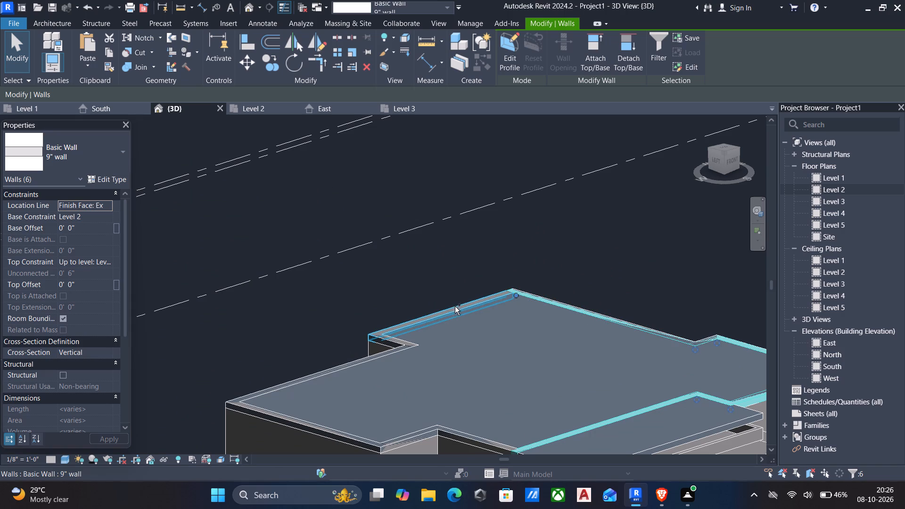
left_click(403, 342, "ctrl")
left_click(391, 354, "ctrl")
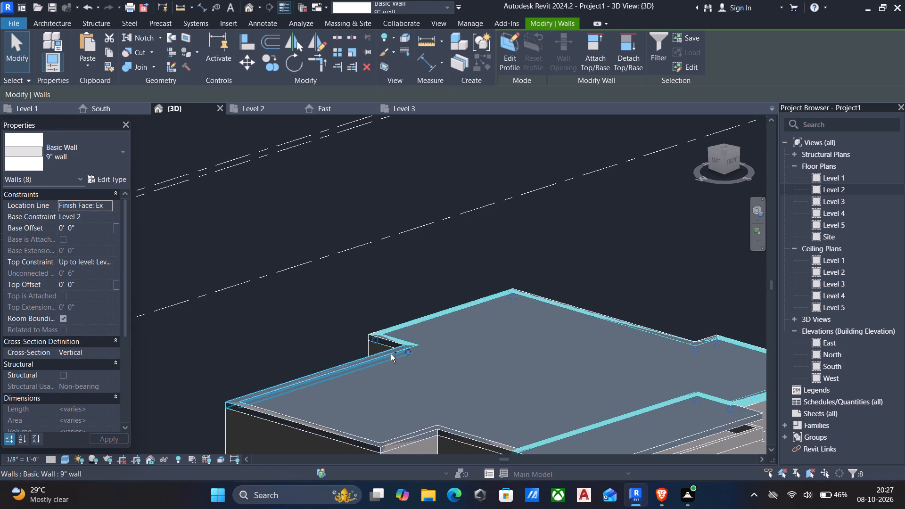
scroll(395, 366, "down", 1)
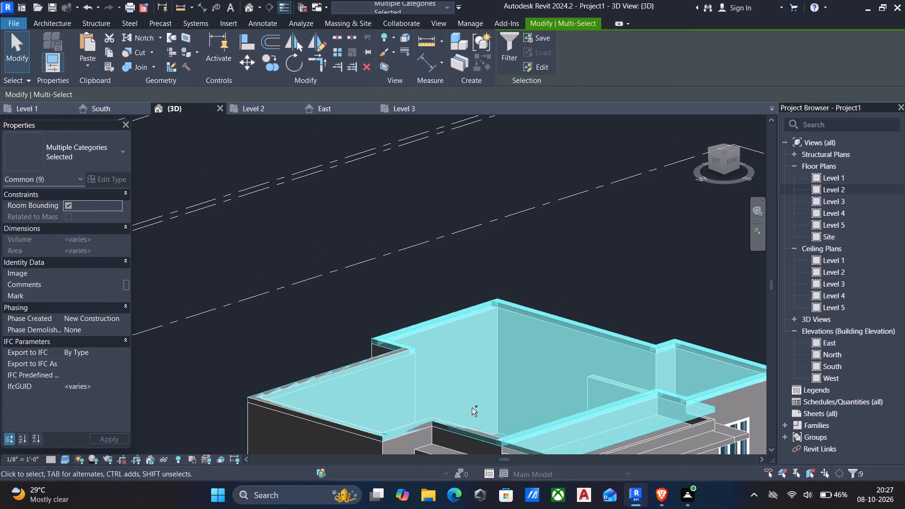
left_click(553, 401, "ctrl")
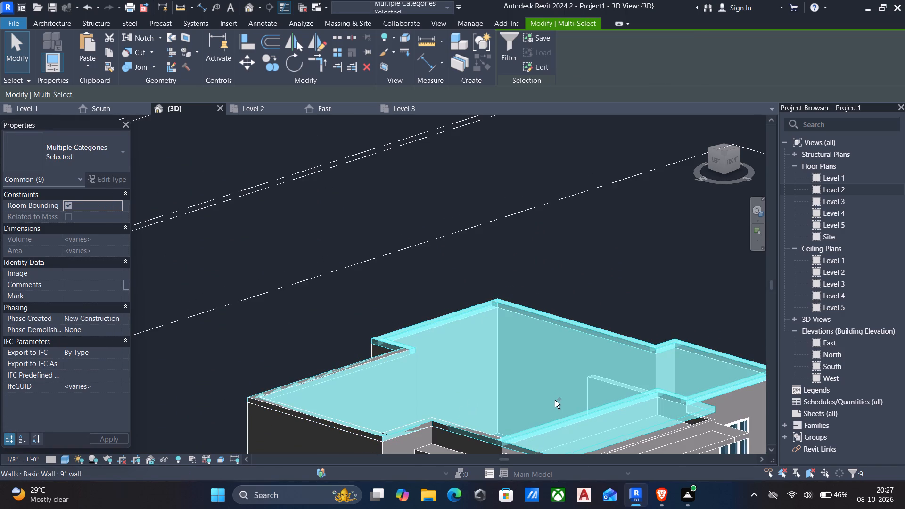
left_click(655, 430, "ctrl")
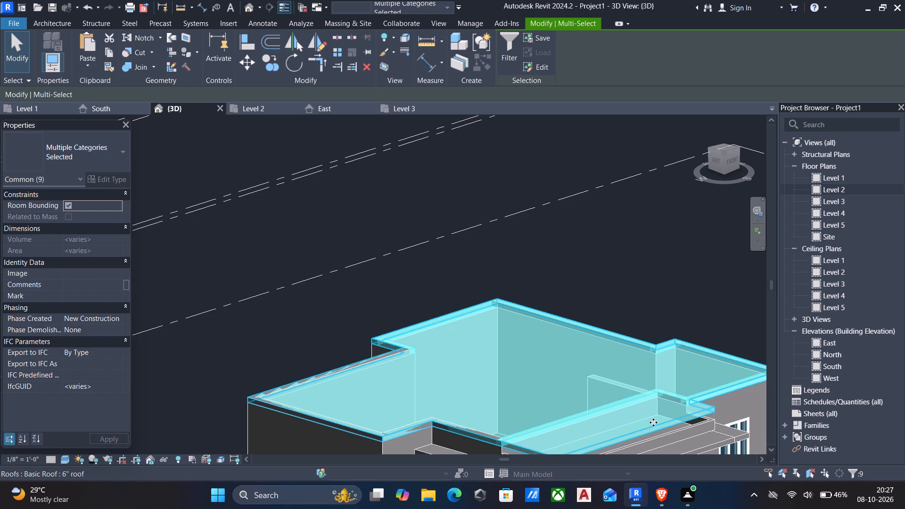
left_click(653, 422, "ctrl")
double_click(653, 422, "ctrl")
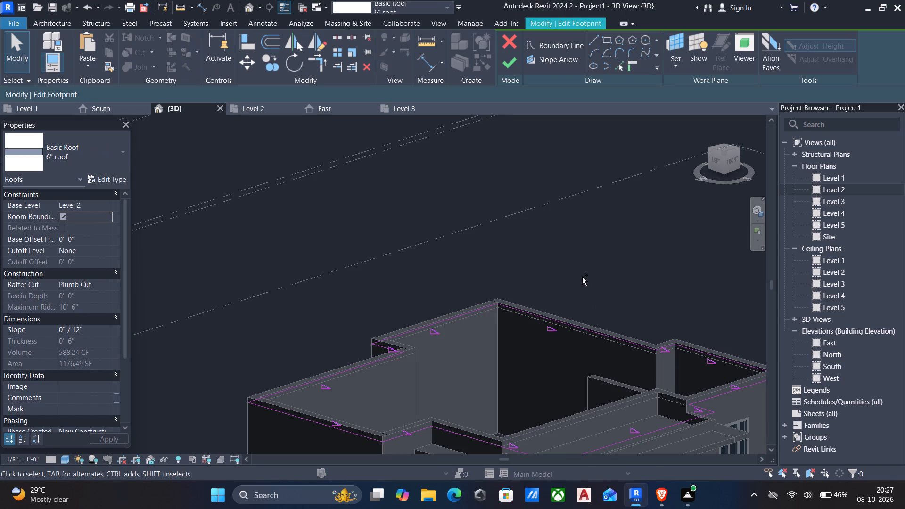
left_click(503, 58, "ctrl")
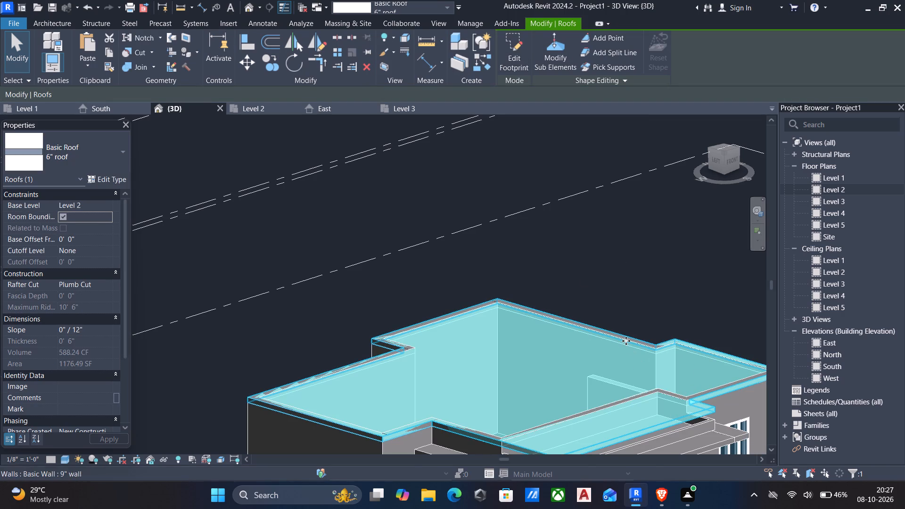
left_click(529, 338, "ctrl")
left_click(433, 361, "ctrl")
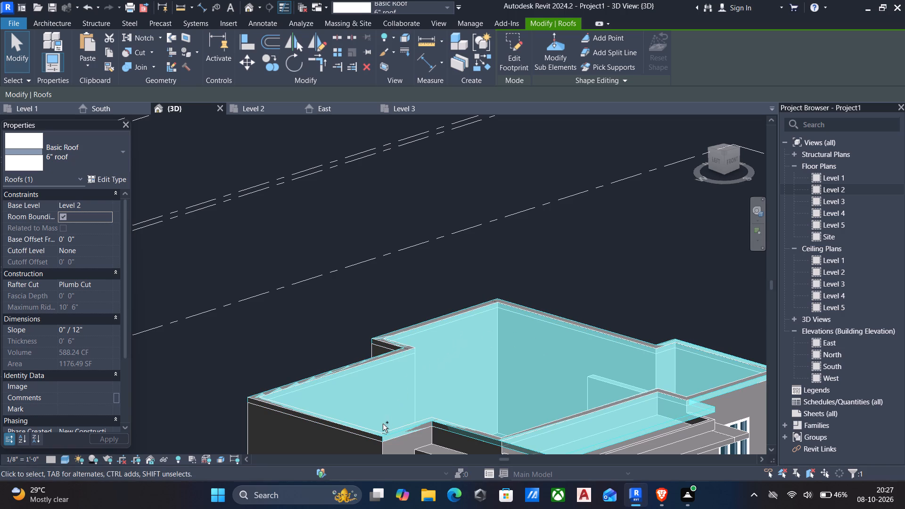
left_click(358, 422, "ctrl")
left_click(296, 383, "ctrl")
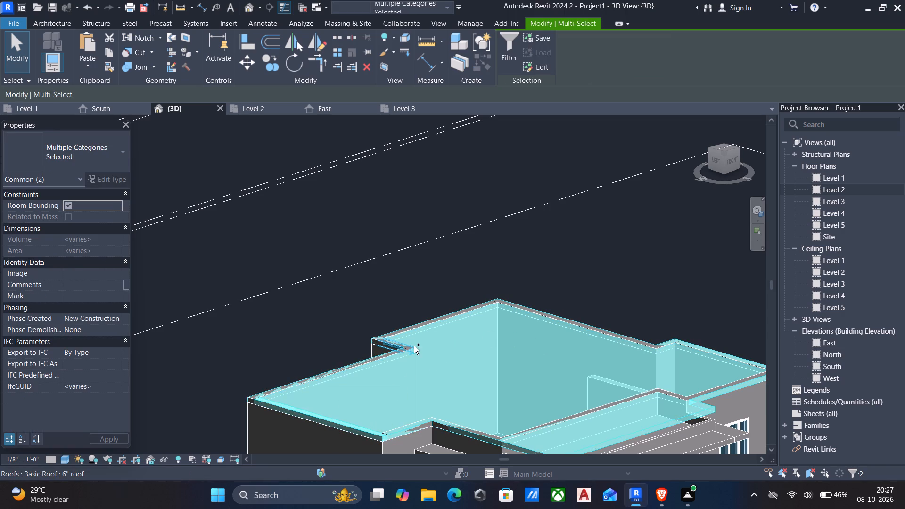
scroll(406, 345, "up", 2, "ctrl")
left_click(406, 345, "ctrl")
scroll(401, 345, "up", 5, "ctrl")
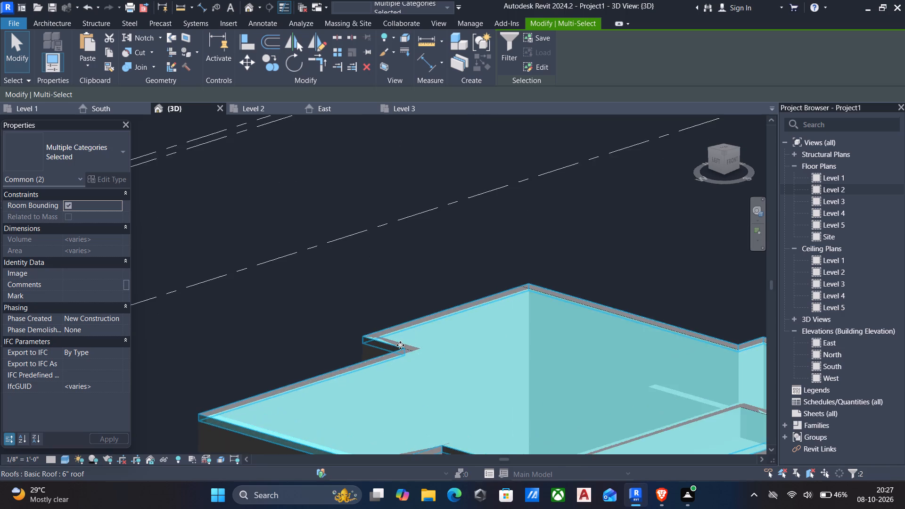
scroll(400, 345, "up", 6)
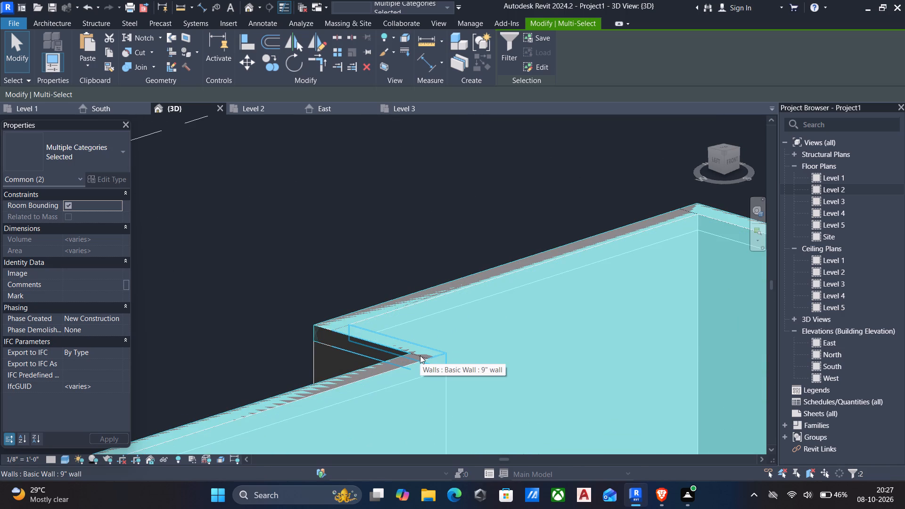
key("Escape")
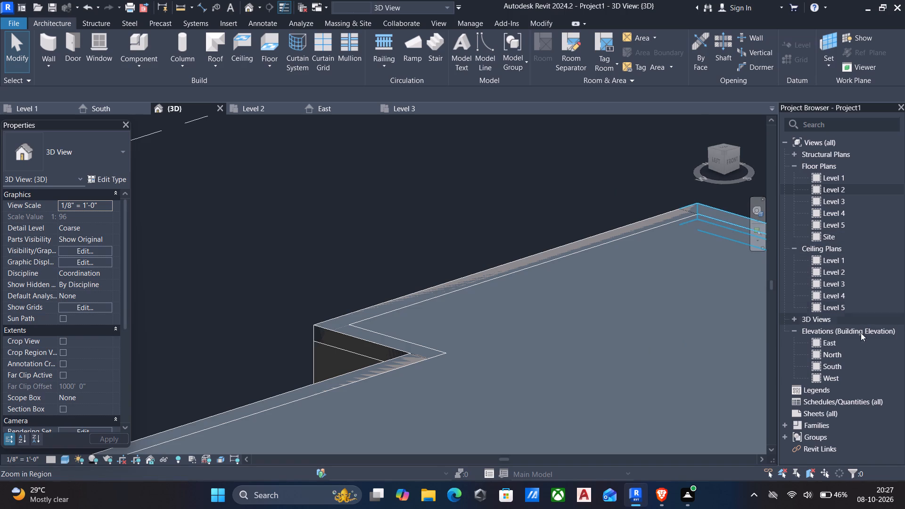
In the North elevation, stretch the top of the thin 9" wall above Level 2 upward to a top offset of about 3' 3.7".
double_click(831, 353)
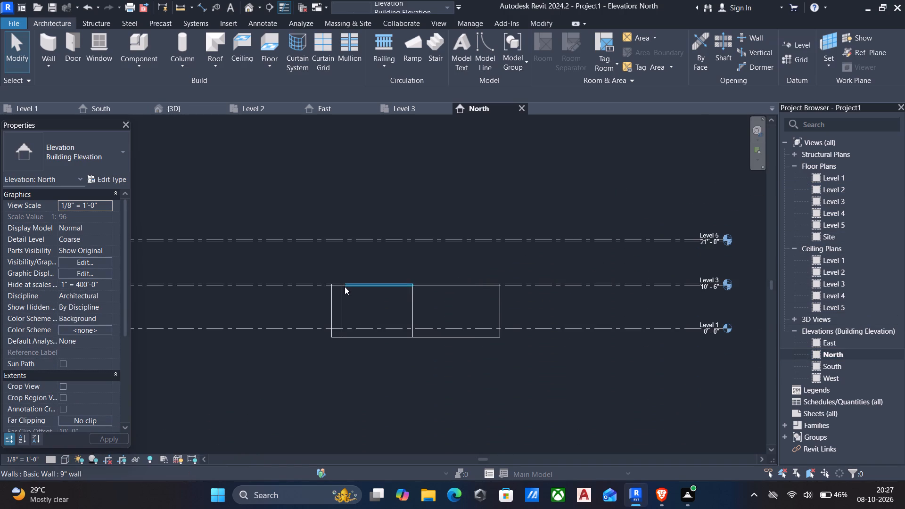
scroll(338, 284, "up", 5)
scroll(406, 305, "up", 6)
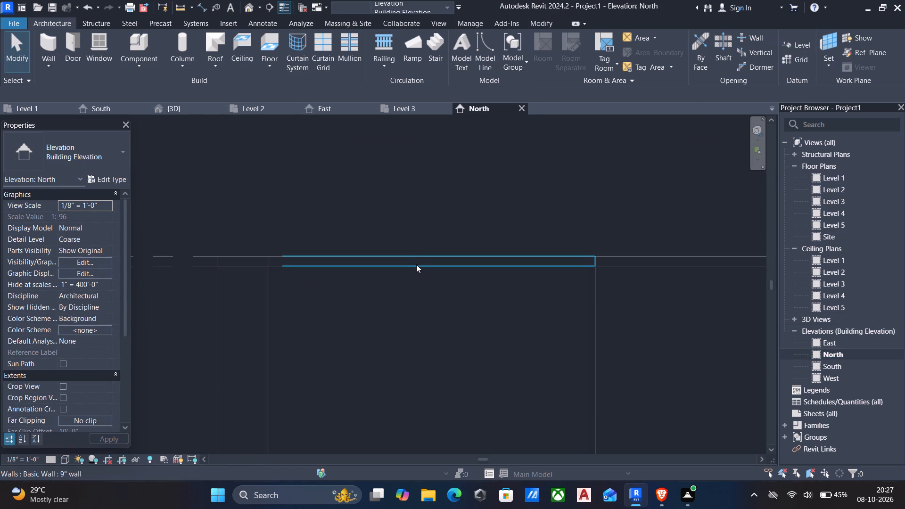
left_click(416, 265)
left_click_drag(438, 247, 438, 190)
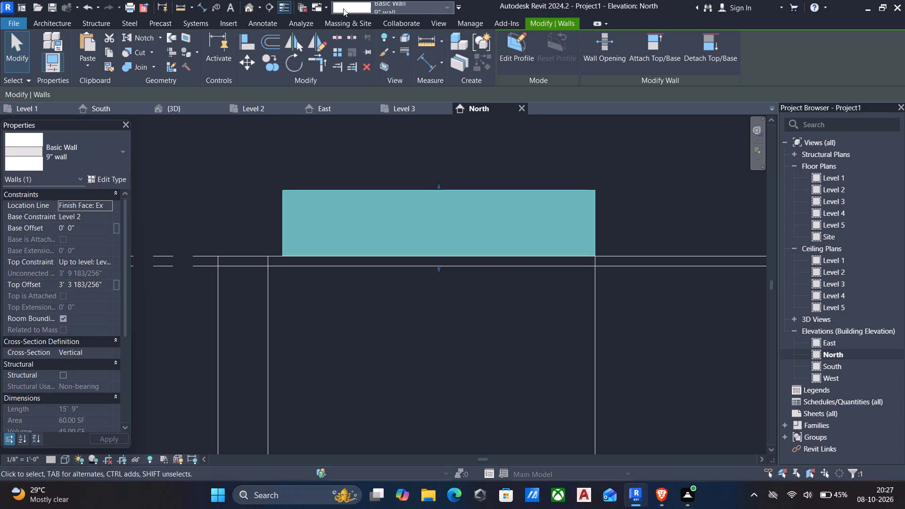
In the 3D view, set the base constraint of the raised north wall to Level 3.
left_click(244, 5)
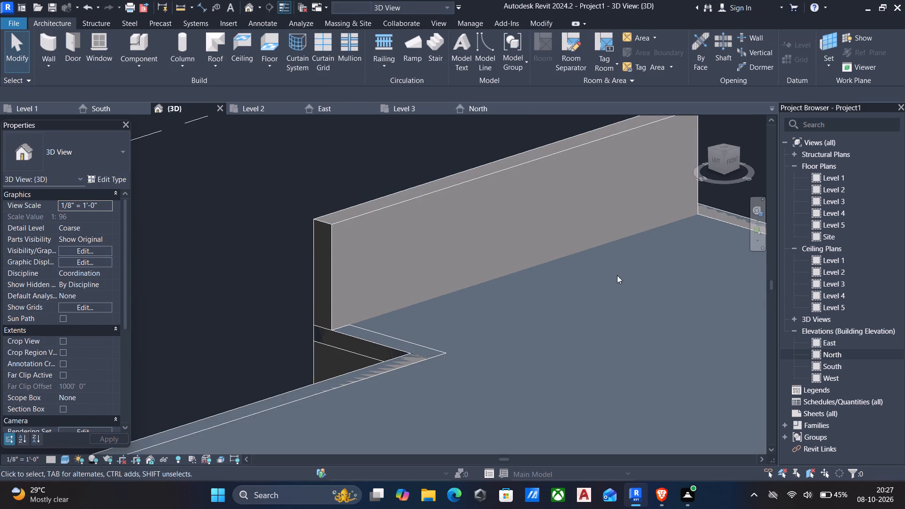
scroll(617, 275, "down", 6)
middle_click_drag(619, 277, 695, 224, "shift")
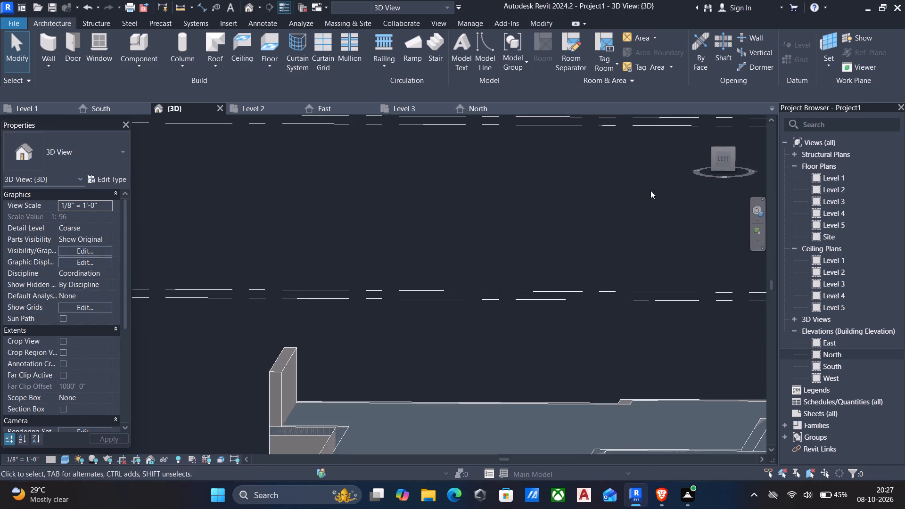
scroll(637, 181, "down", 5)
middle_click_drag(631, 191, 636, 148)
scroll(646, 148, "up", 1)
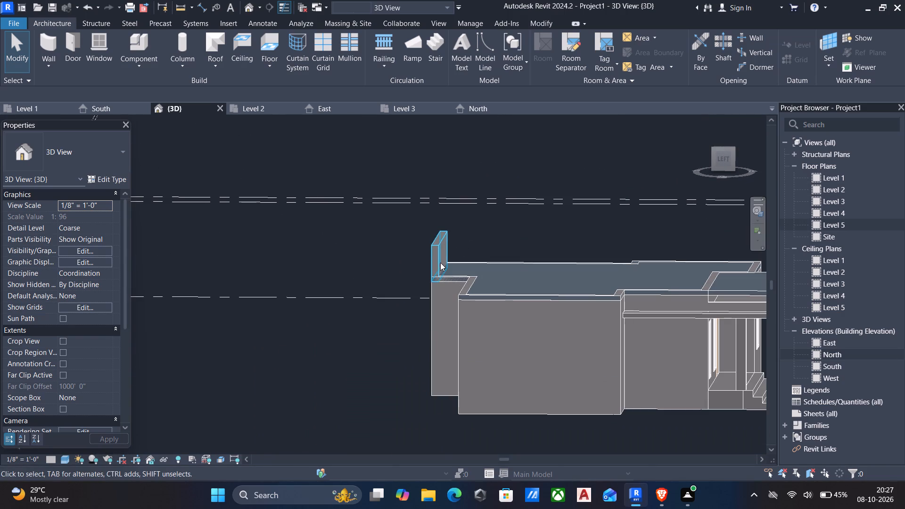
left_click(434, 254)
scroll(426, 258, "down", 3)
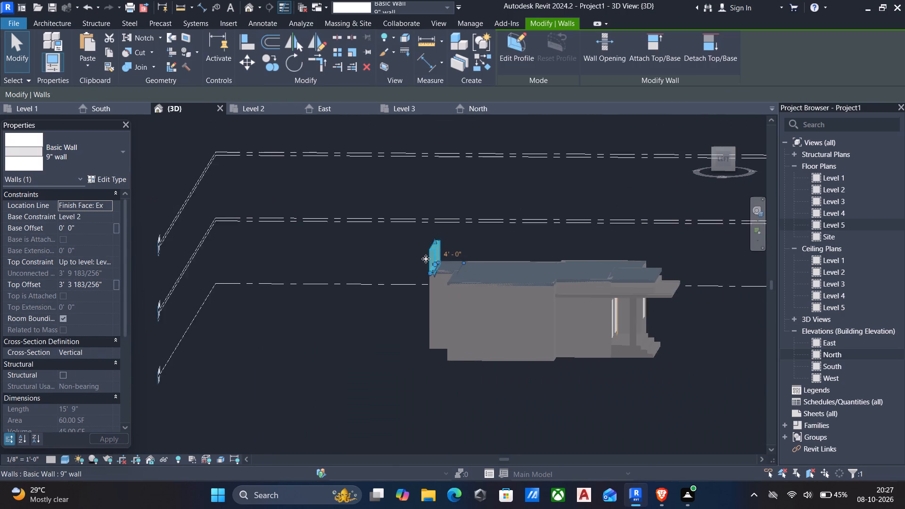
middle_click_drag(426, 259, 473, 247, "shift")
scroll(473, 246, "up", 6)
scroll(411, 275, "up", 6)
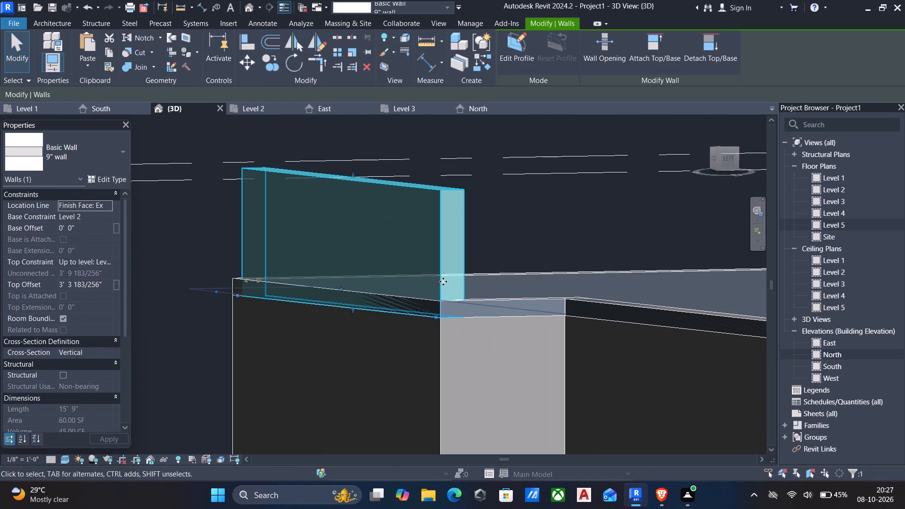
key("Up")
key("Up")
key("Up")
key("Up")
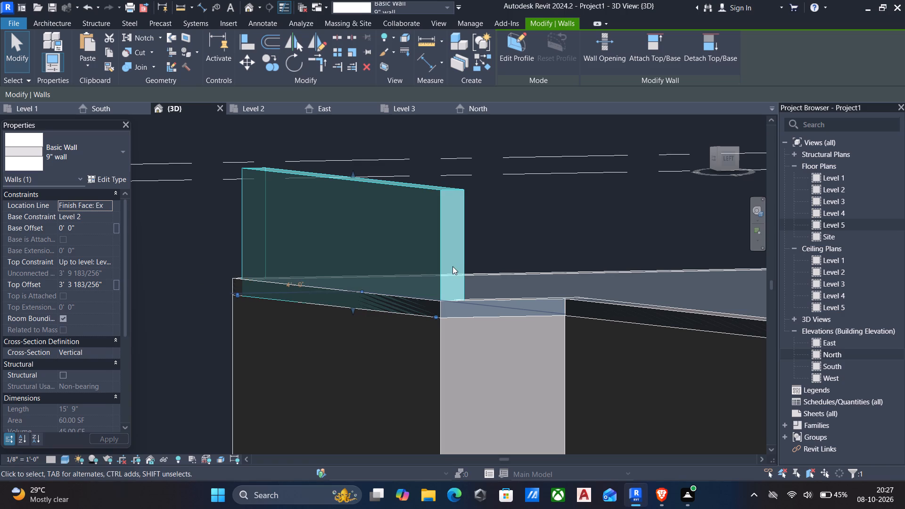
key("Down")
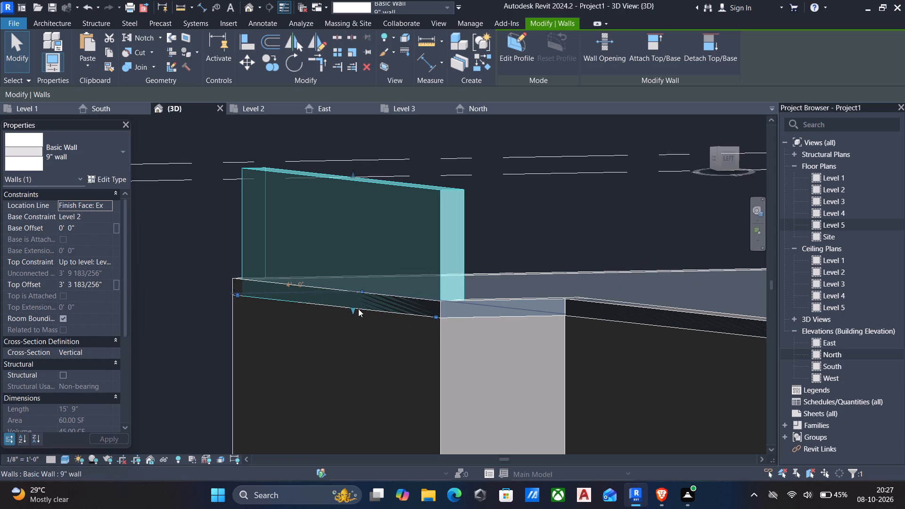
left_click(98, 216)
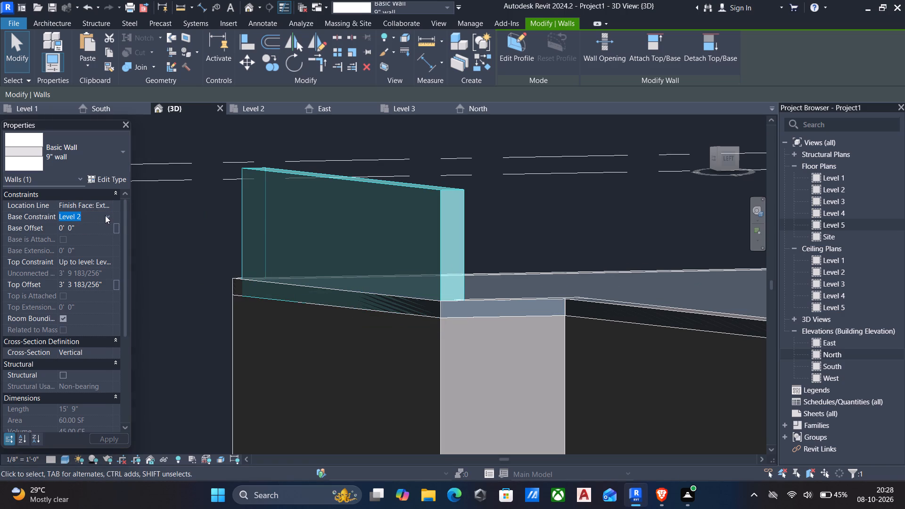
left_click(106, 215)
left_click(79, 248)
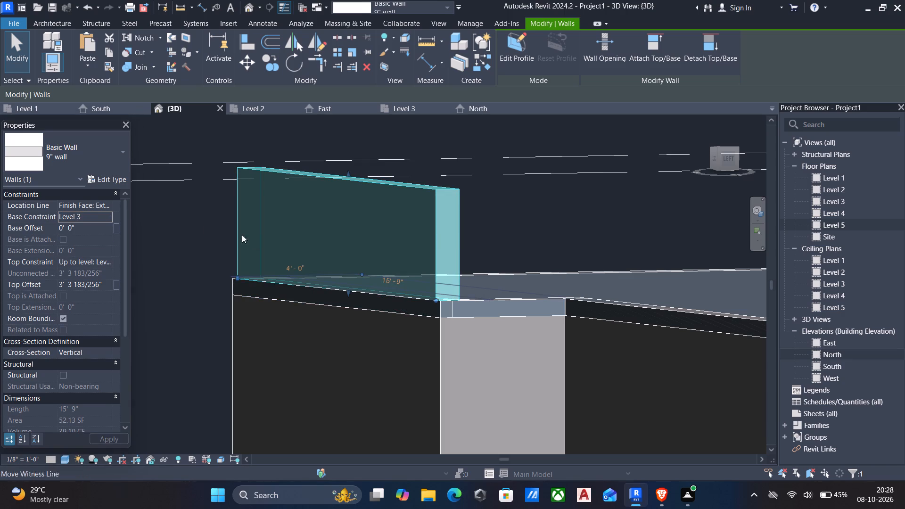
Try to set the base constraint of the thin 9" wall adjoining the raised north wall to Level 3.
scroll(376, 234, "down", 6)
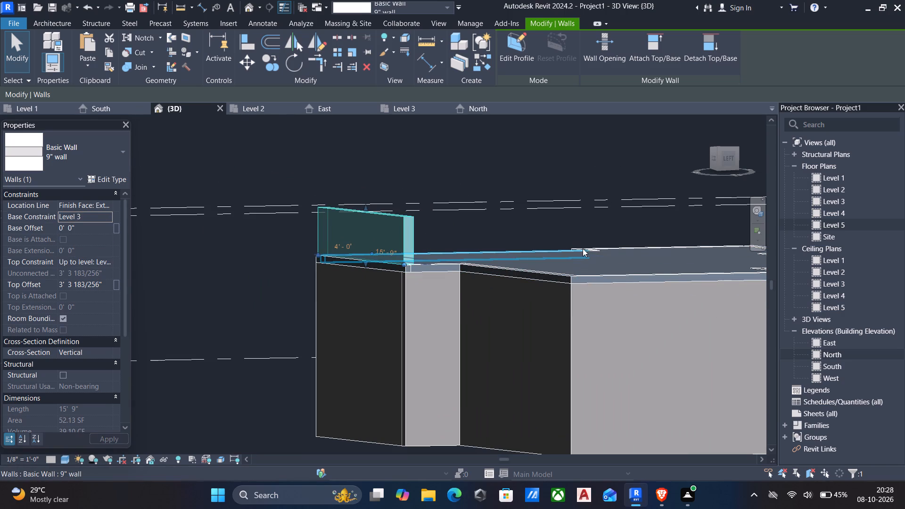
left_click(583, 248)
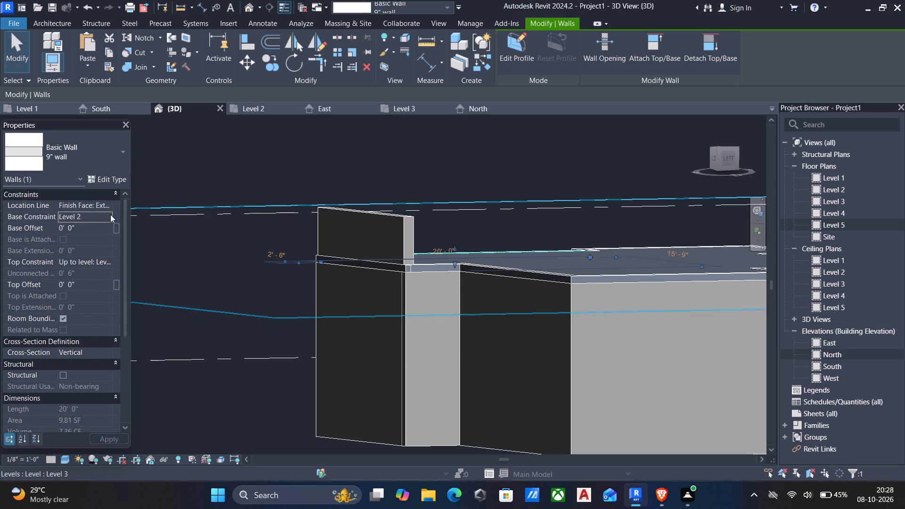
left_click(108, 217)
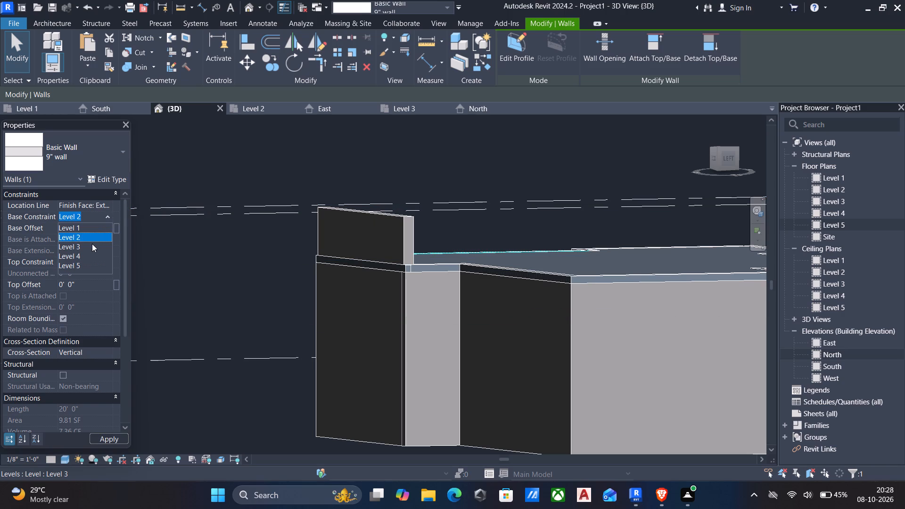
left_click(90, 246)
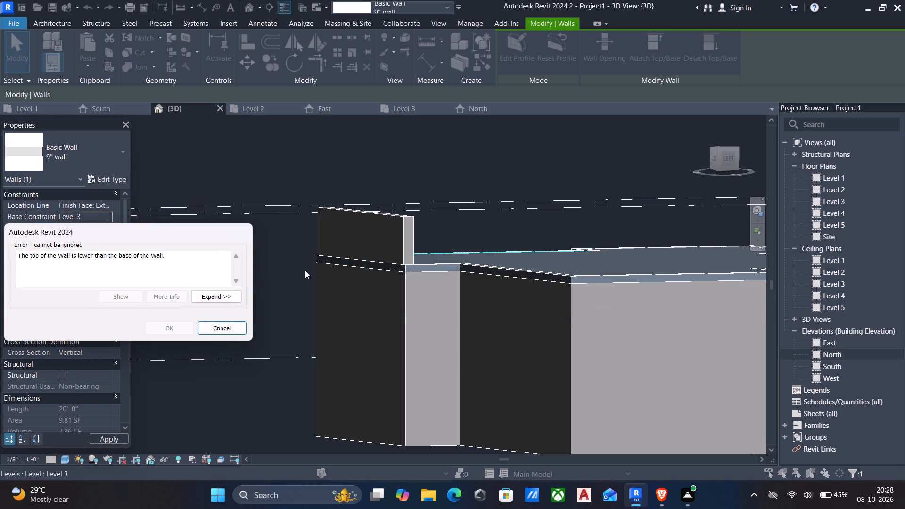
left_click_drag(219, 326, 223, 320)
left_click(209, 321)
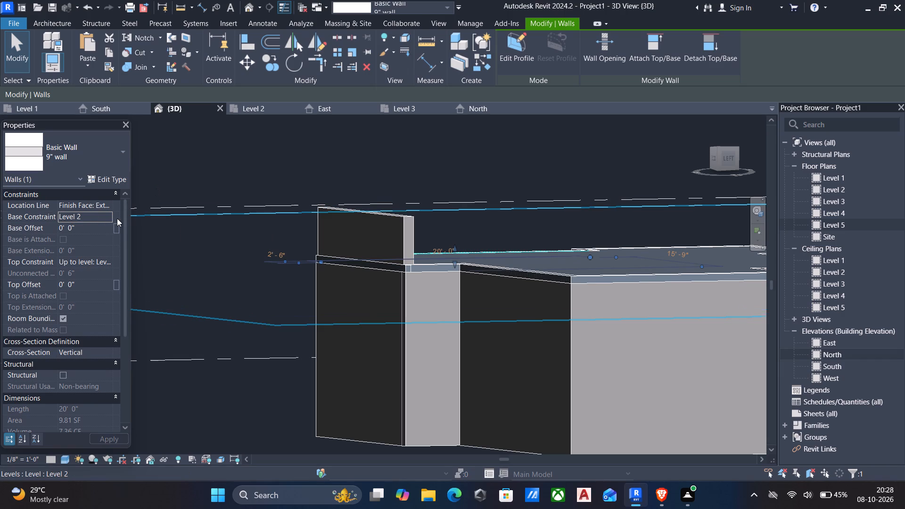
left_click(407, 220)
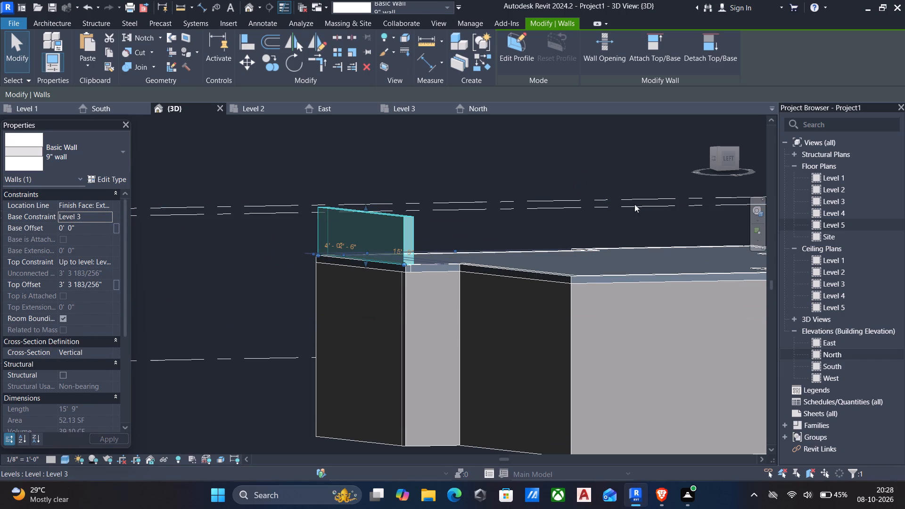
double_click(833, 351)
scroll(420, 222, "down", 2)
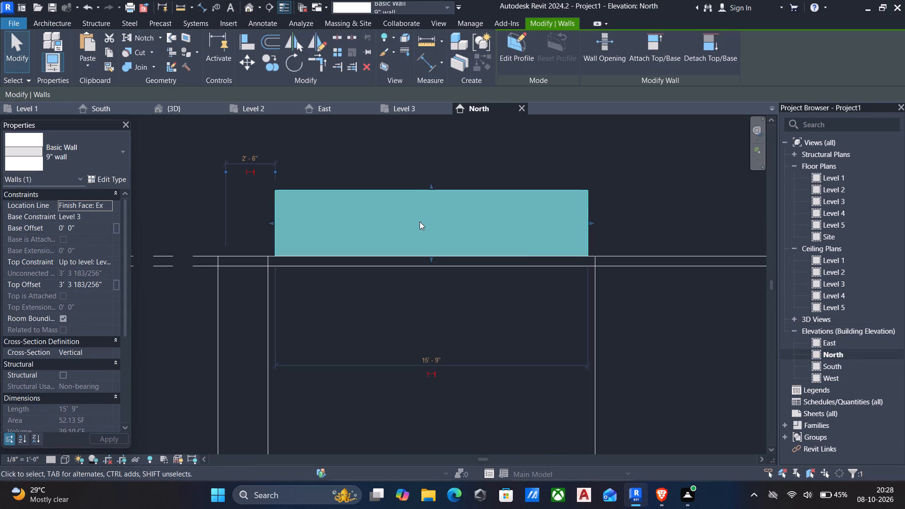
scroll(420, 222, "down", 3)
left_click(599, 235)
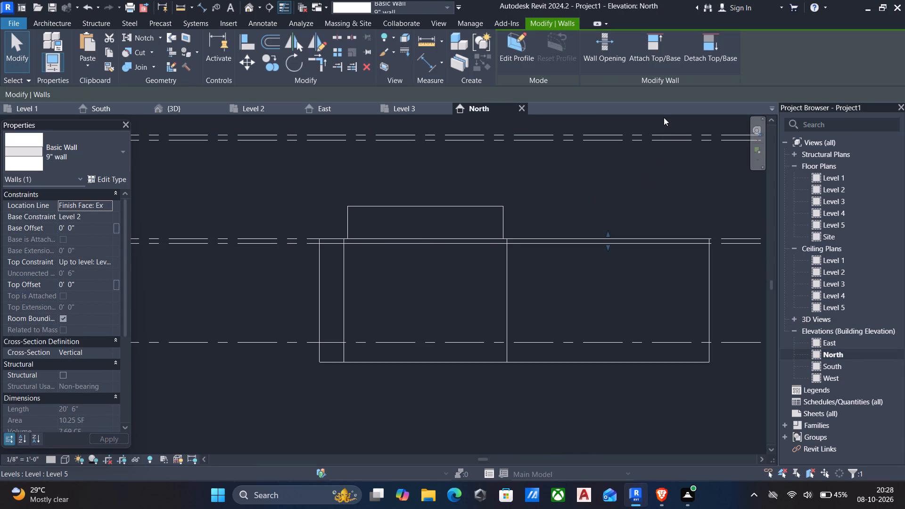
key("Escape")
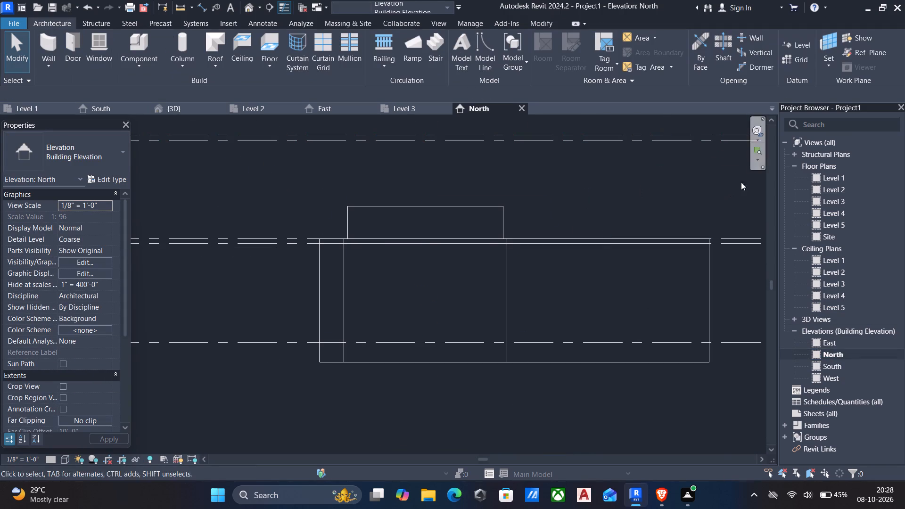
In the 3D view, select the eleven remaining thin 9" walls around the roof edge and set their top offset to 10'.
left_click(245, 6)
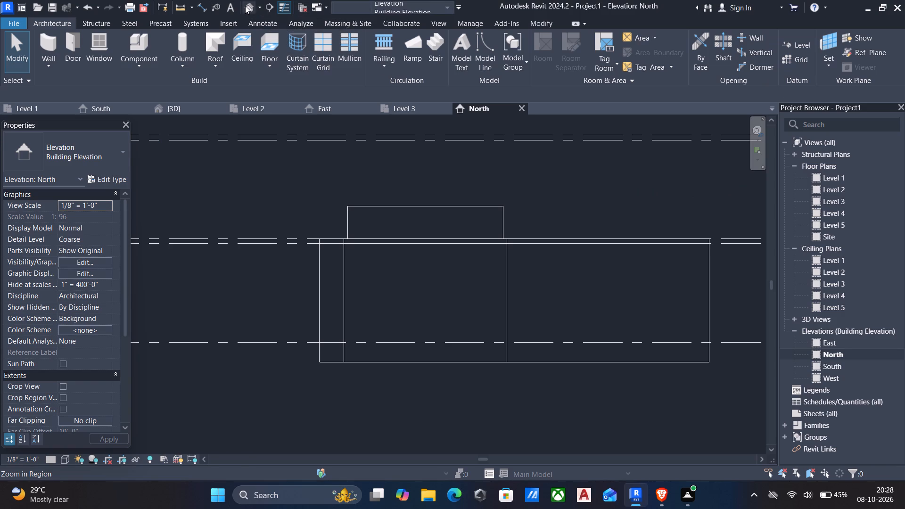
scroll(400, 221, "down", 6)
middle_click_drag(408, 217, 333, 286, "shift")
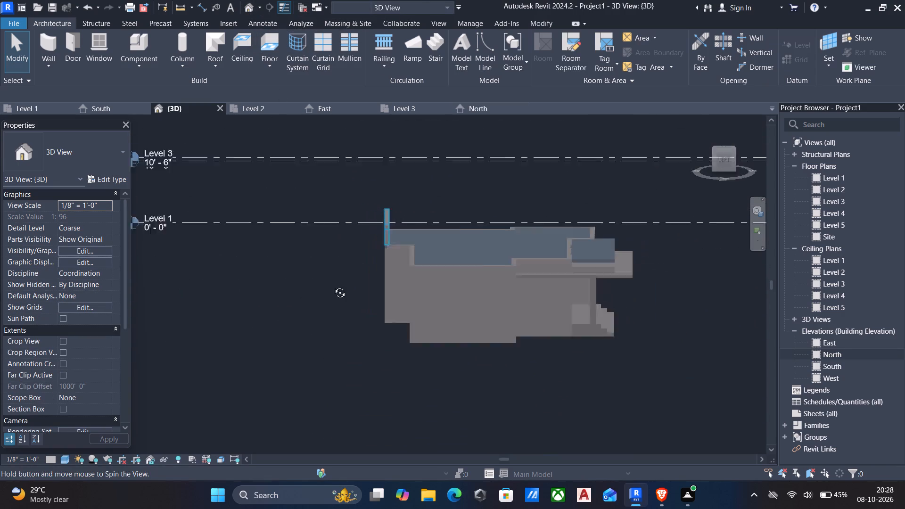
middle_click_drag(333, 286, 322, 342, "shift")
scroll(362, 344, "up", 7)
left_click(401, 329)
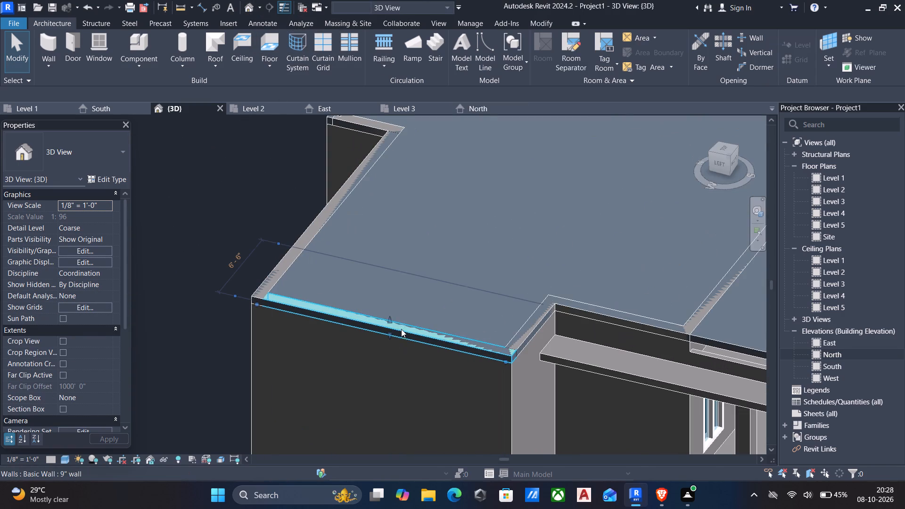
left_click(308, 225, "ctrl")
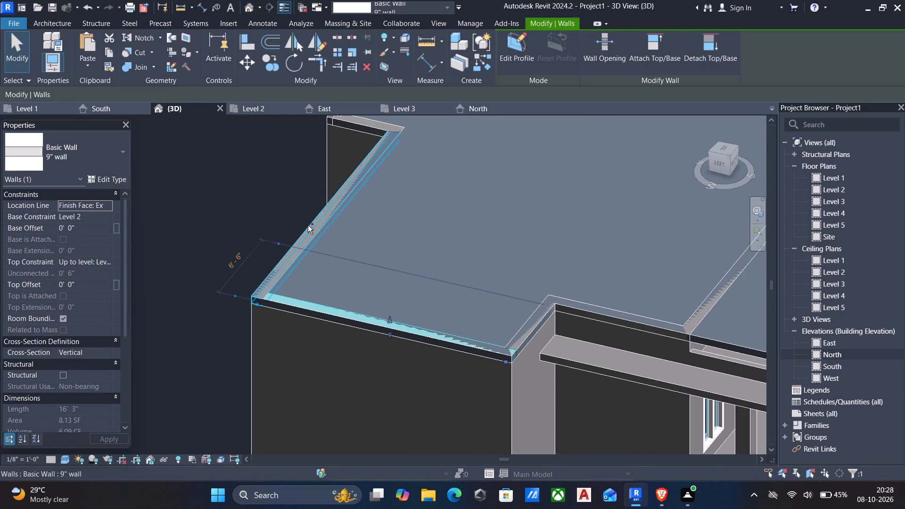
left_click(356, 120, "ctrl")
scroll(361, 137, "down", 6)
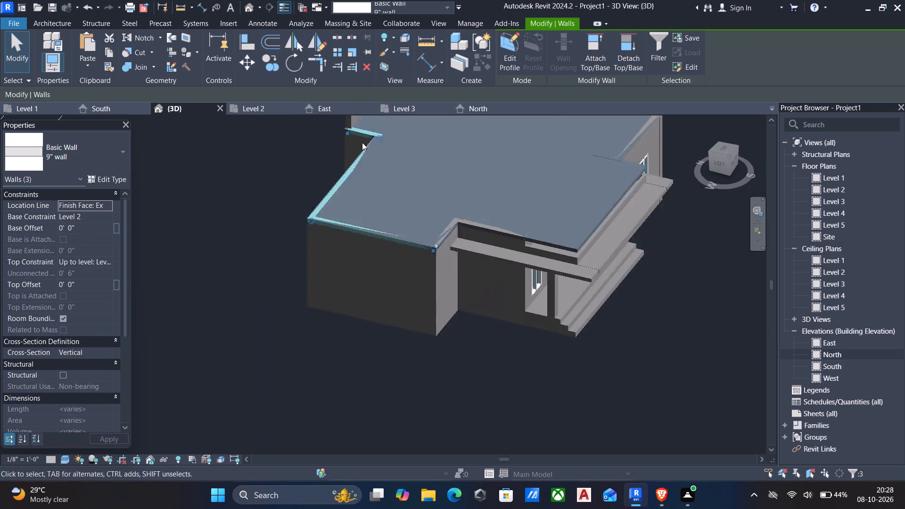
middle_click_drag(362, 154, 375, 202)
scroll(483, 267, "up", 1)
scroll(421, 271, "up", 4)
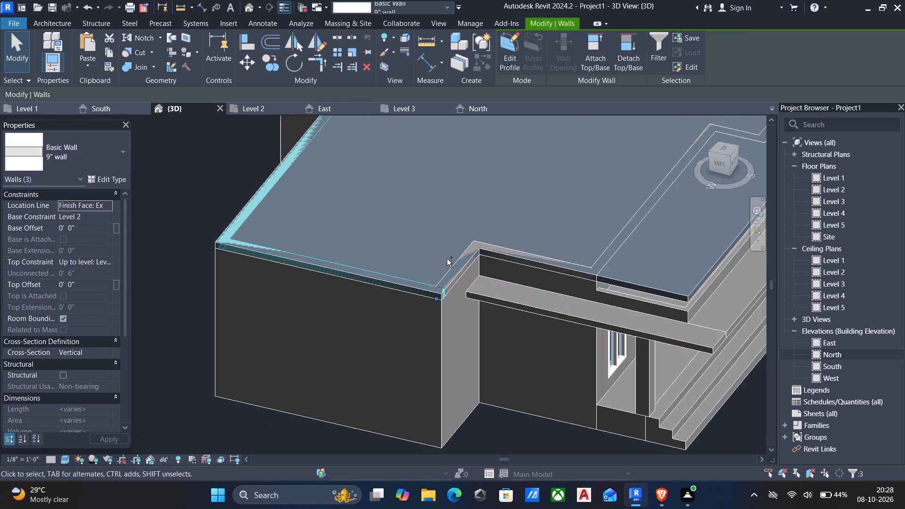
left_click(453, 270, "ctrl")
left_click(504, 254, "ctrl")
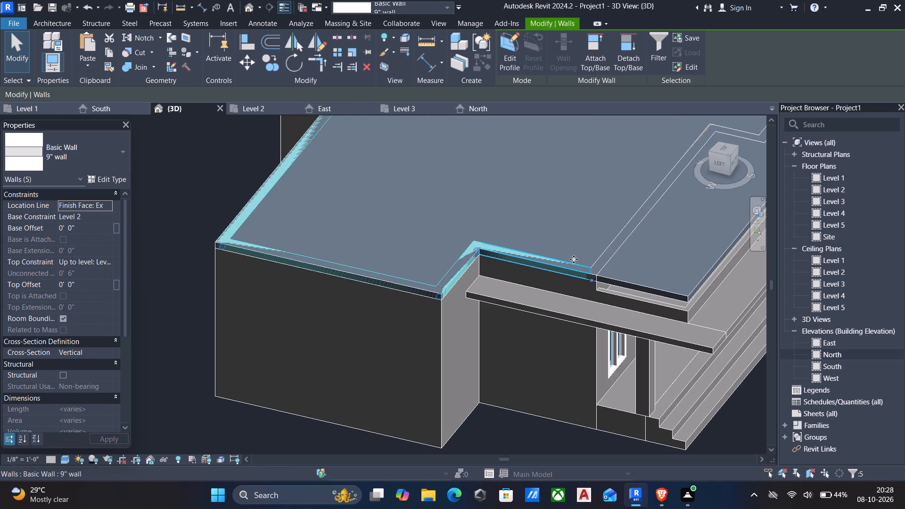
left_click(599, 260, "ctrl")
scroll(599, 260, "down", 5)
middle_click_drag(593, 269, 455, 321)
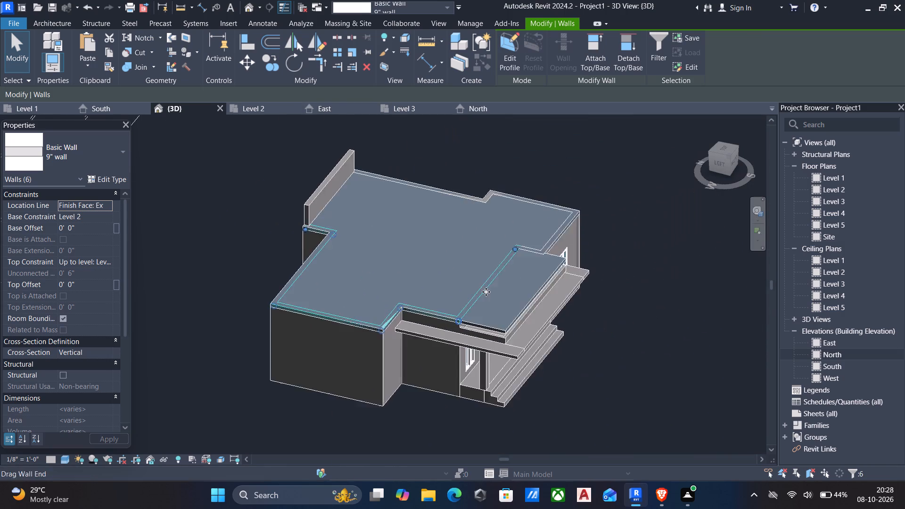
scroll(489, 289, "up", 5)
left_click(549, 230, "ctrl")
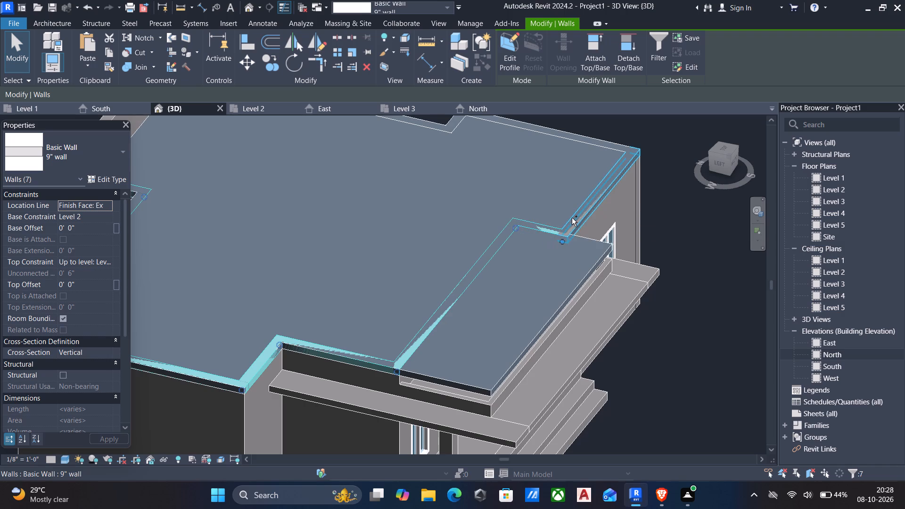
left_click(572, 218, "ctrl")
scroll(572, 218, "down", 5)
middle_click_drag(564, 246, 557, 319)
scroll(565, 310, "up", 7)
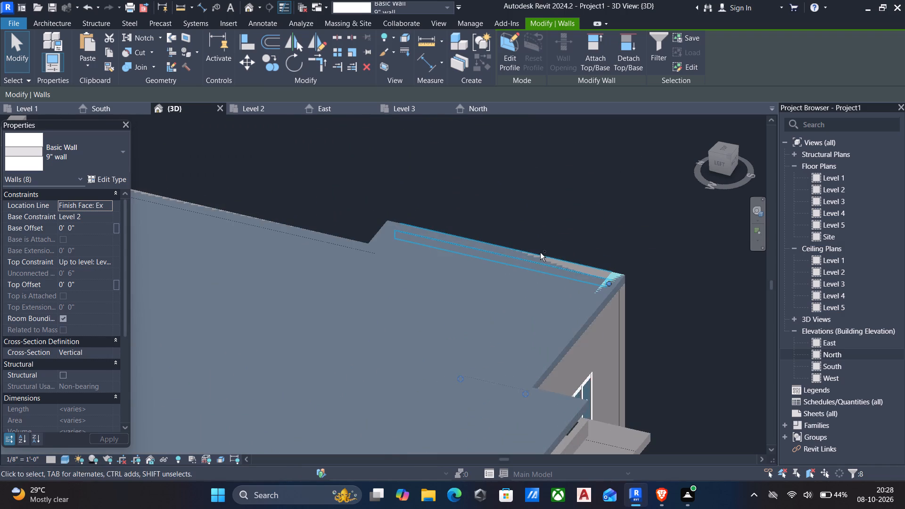
left_click(540, 253, "ctrl")
left_click(373, 239, "ctrl")
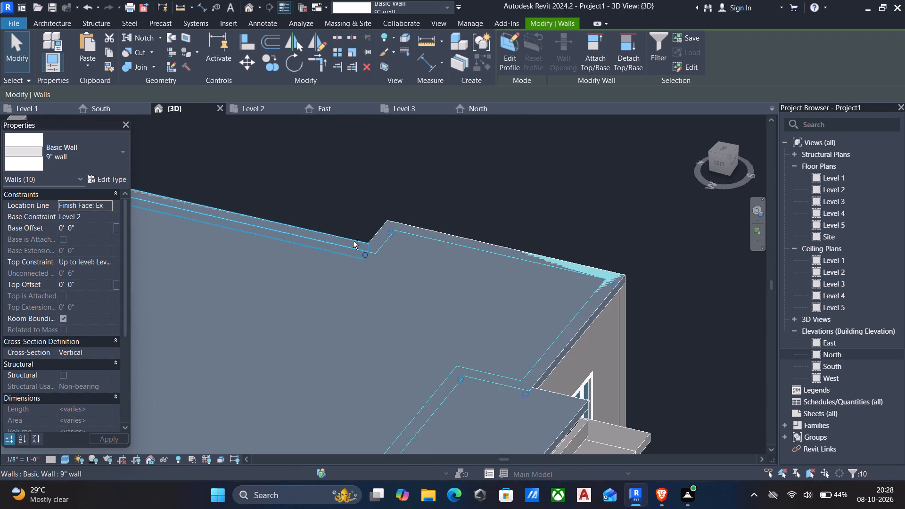
left_click(328, 239, "ctrl")
scroll(328, 239, "down", 6)
middle_click_drag(327, 243, 555, 304)
scroll(481, 273, "up", 4)
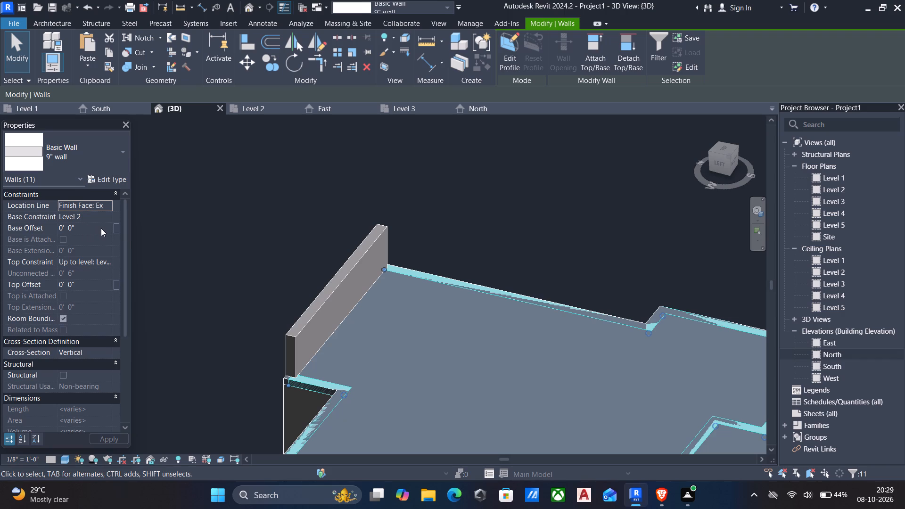
left_click(88, 286)
type("10")
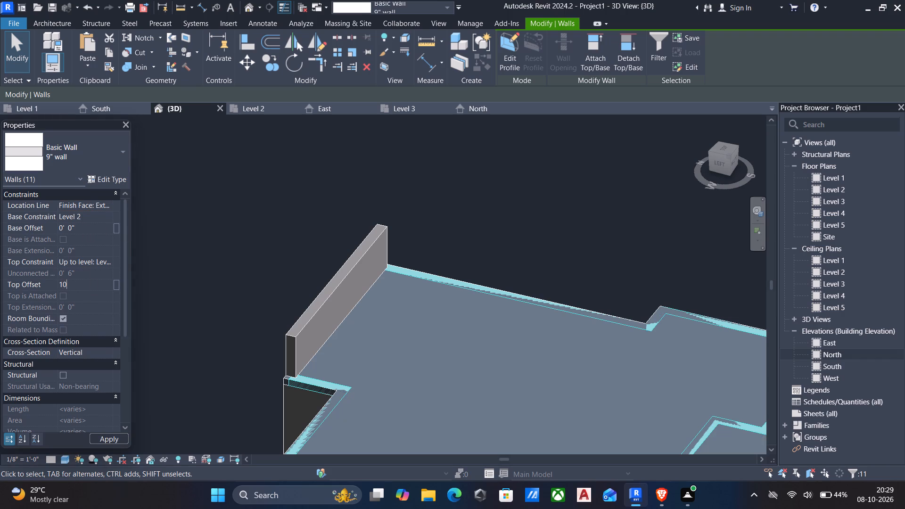
key("apostrophe")
key("Return")
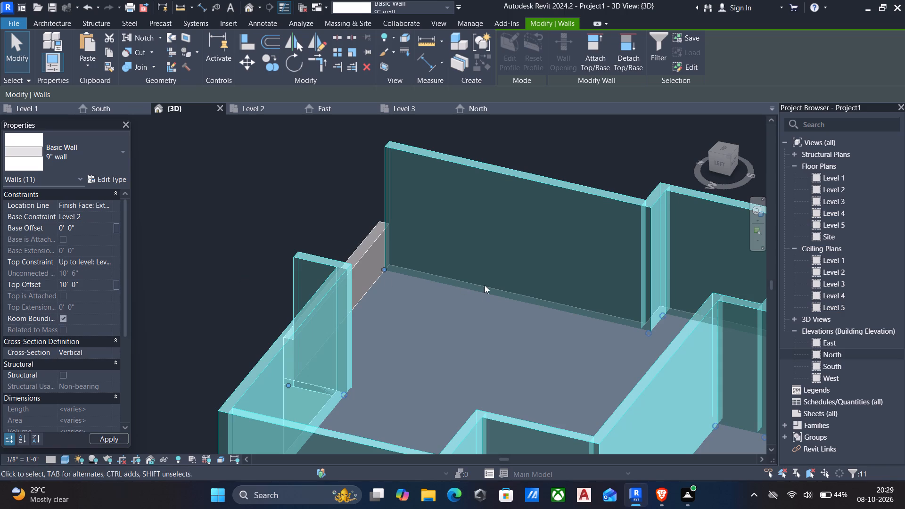
Keep the eleven selected walls based on Level 2 and set their base offset to 6".
left_click(102, 227)
left_click(110, 213)
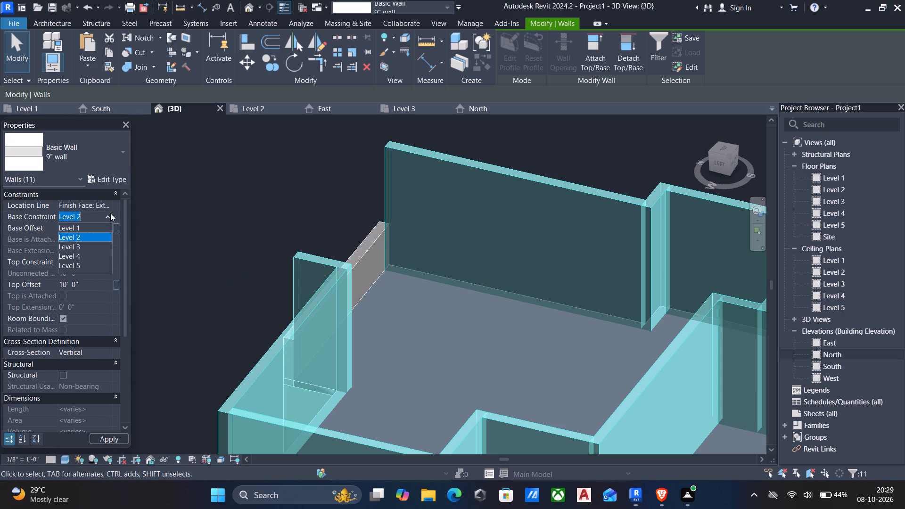
left_click(82, 237)
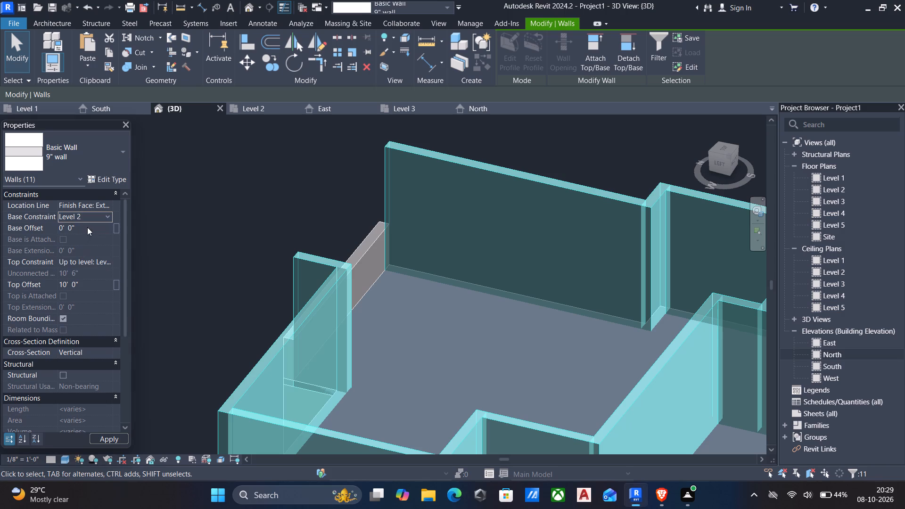
scroll(378, 271, "down", 6)
middle_click_drag(395, 302, 449, 201)
middle_click_drag(456, 251, 477, 197, "shift")
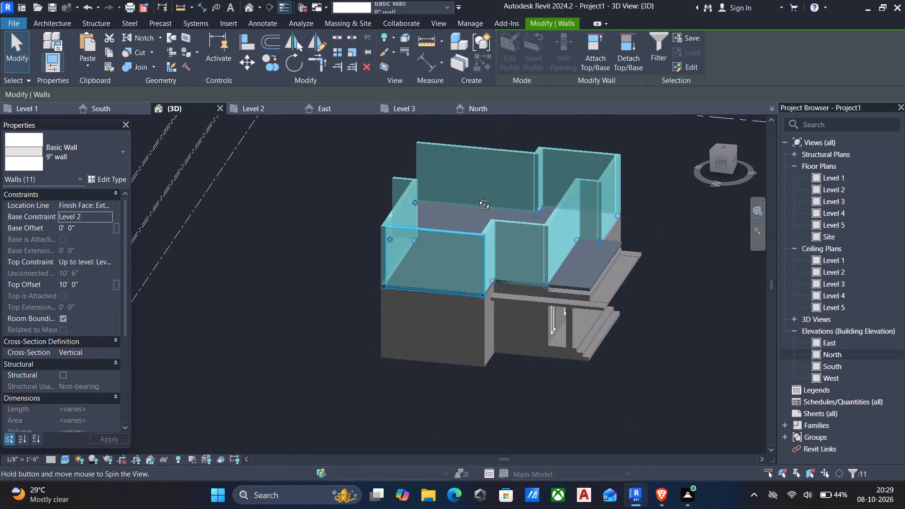
middle_click_drag(477, 197, 479, 192, "shift")
scroll(479, 190, "up", 7)
scroll(424, 321, "down", 3)
middle_click_drag(428, 310, 459, 192)
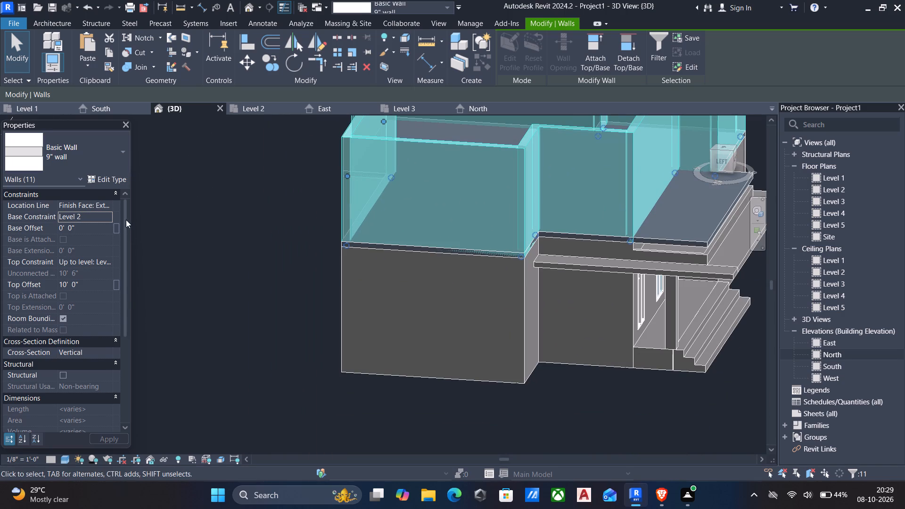
left_click(103, 226)
key("6")
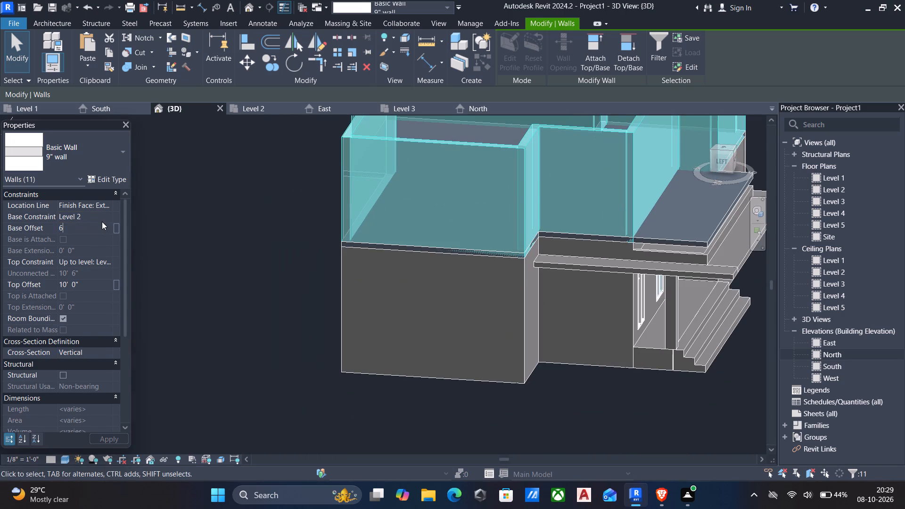
key("shift+quotedbl")
key("Return")
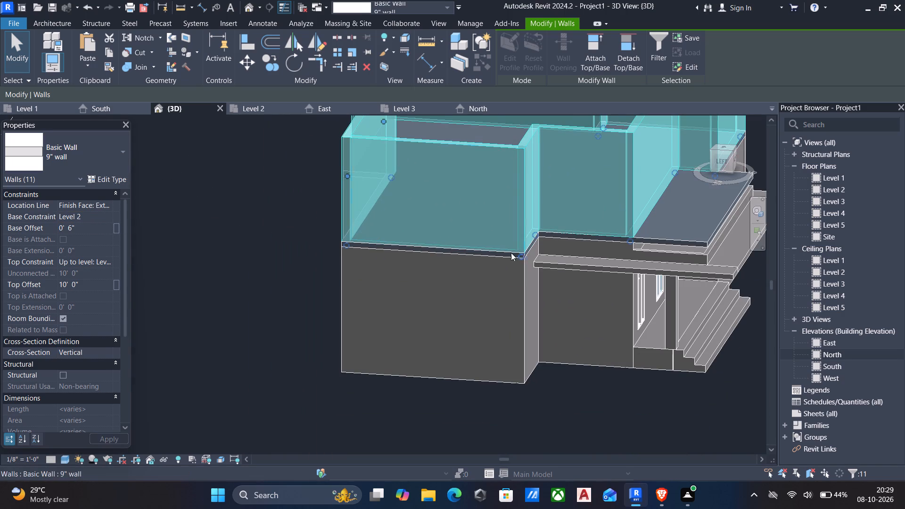
Examine the raised upper-storey walls and their junction with the roof from several angles, and clear the selection.
scroll(498, 251, "down", 4)
scroll(535, 245, "up", 7)
scroll(589, 226, "down", 7)
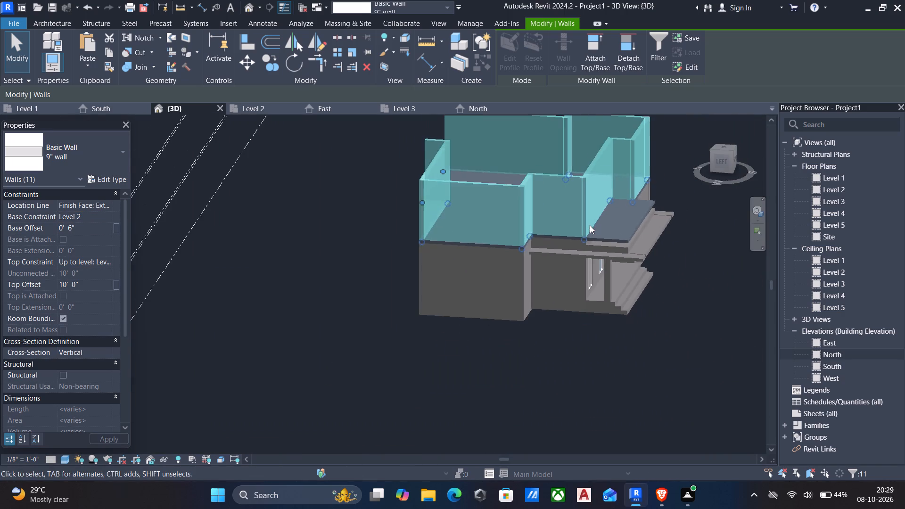
scroll(485, 244, "up", 2, "shift")
scroll(493, 232, "down", 6)
middle_click_drag(507, 238, 406, 248, "shift")
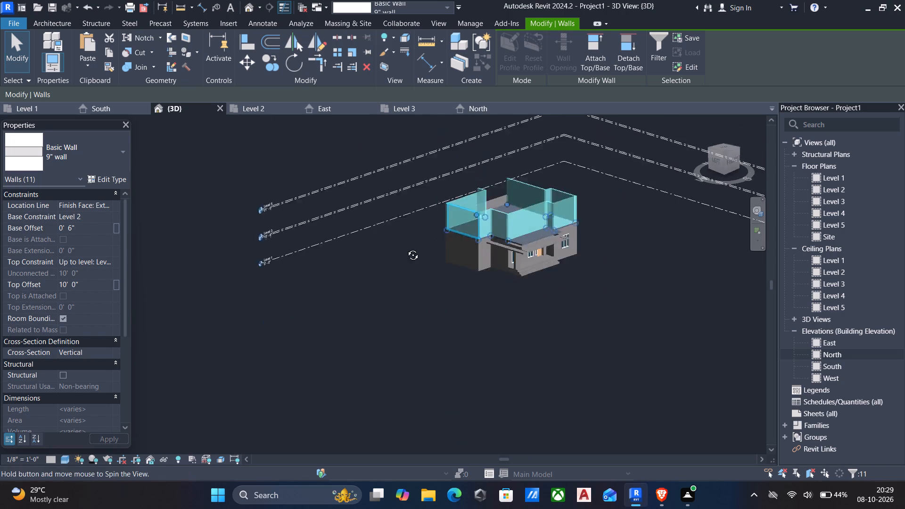
middle_click_drag(406, 248, 394, 249, "shift")
scroll(426, 237, "up", 7)
scroll(525, 193, "up", 5)
scroll(452, 181, "up", 6)
scroll(436, 197, "down", 13)
scroll(602, 215, "down", 4)
middle_click_drag(594, 211, 291, 182, "shift")
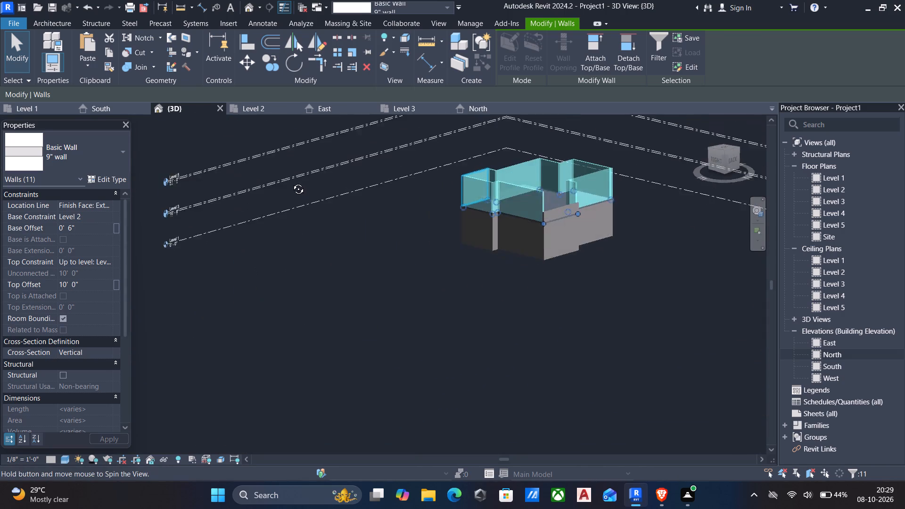
middle_click_drag(291, 182, 144, 210, "shift")
scroll(416, 183, "up", 6)
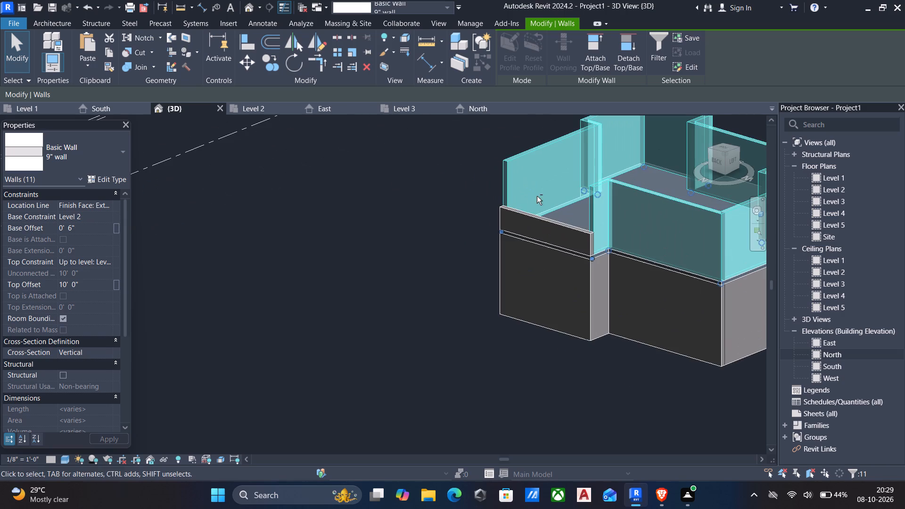
key("Escape")
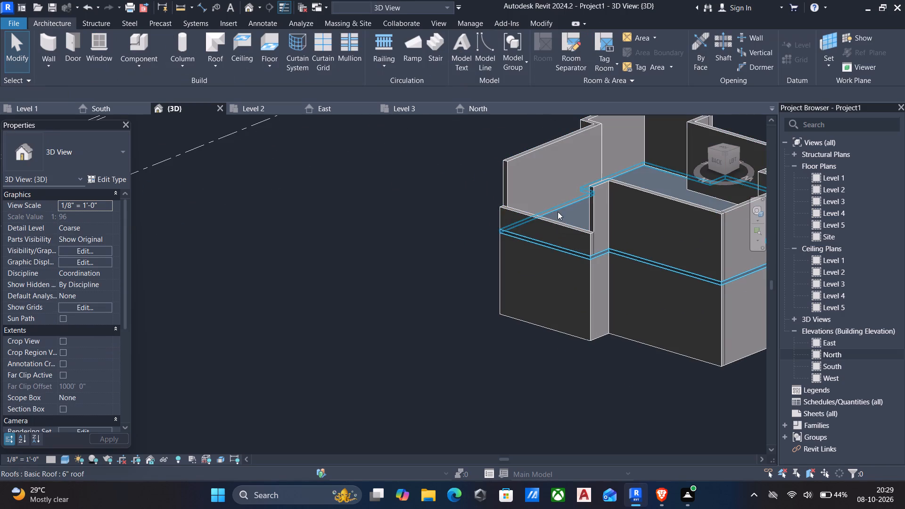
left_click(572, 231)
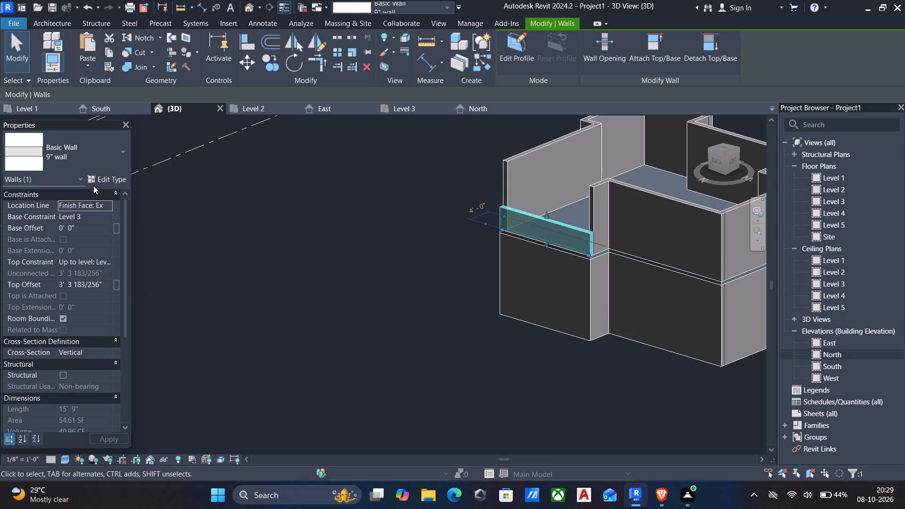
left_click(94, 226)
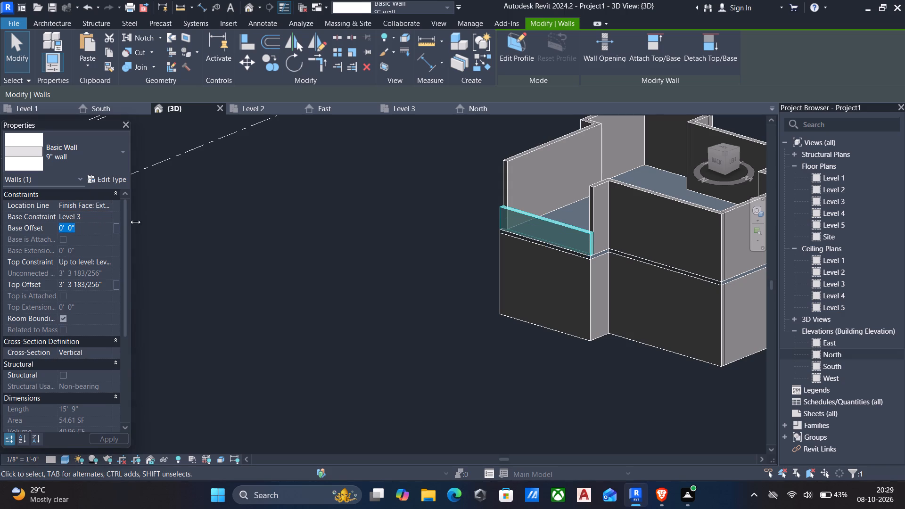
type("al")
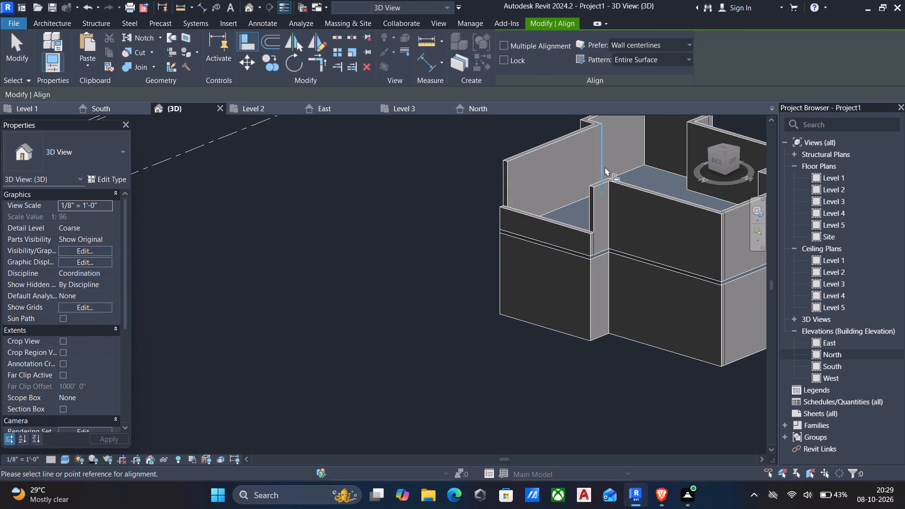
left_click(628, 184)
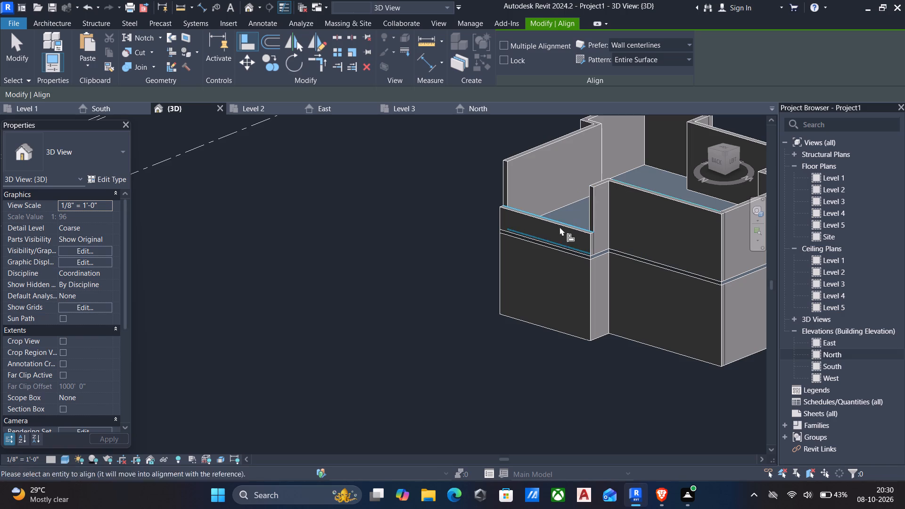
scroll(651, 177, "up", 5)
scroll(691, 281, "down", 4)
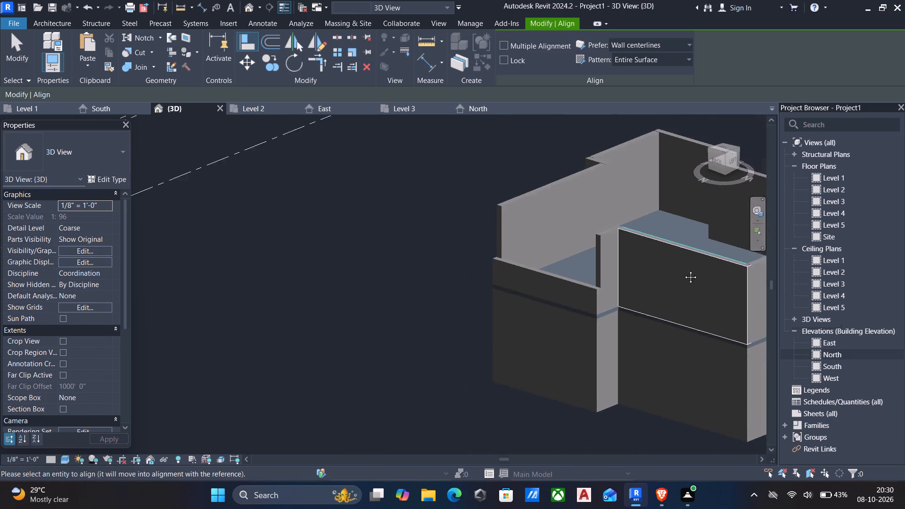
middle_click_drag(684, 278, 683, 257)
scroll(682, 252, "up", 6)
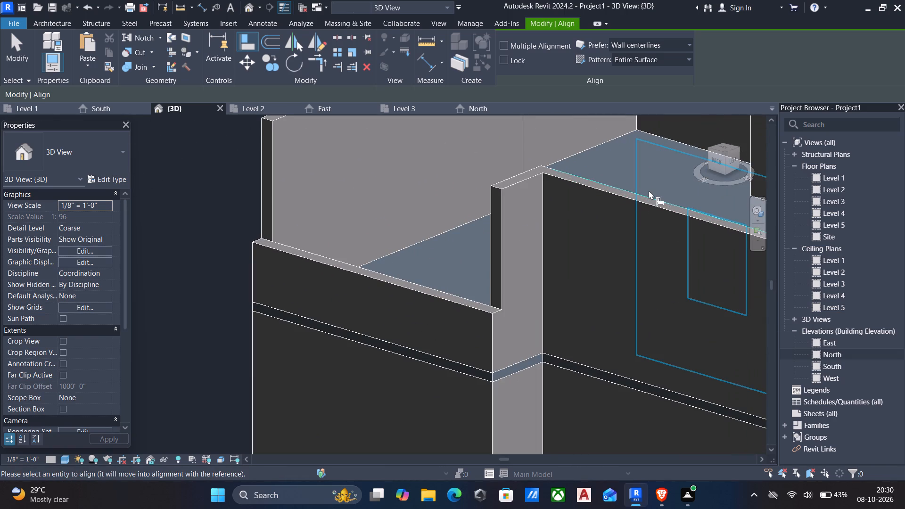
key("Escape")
Align the top of the low 9" wall at the back of the building with the top of the adjacent taller wall.
key("a")
key("l")
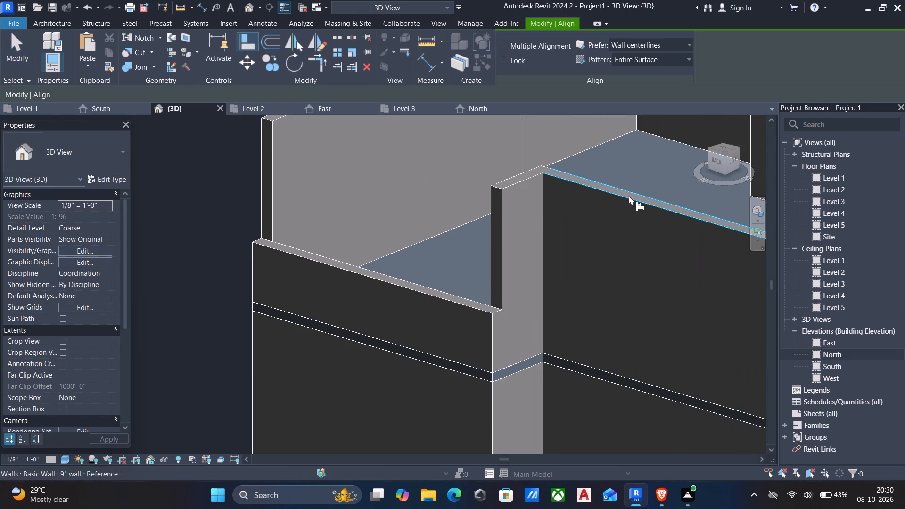
left_click(629, 197)
left_click(469, 303)
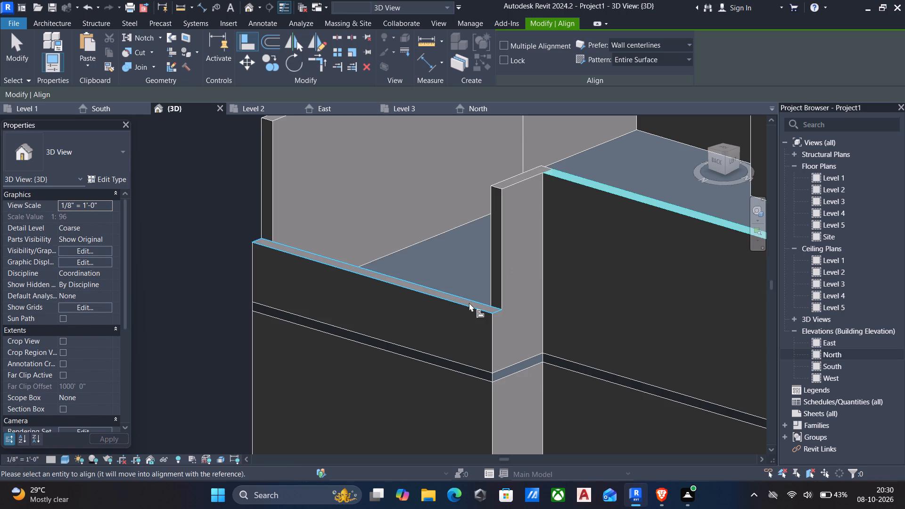
scroll(541, 267, "down", 11)
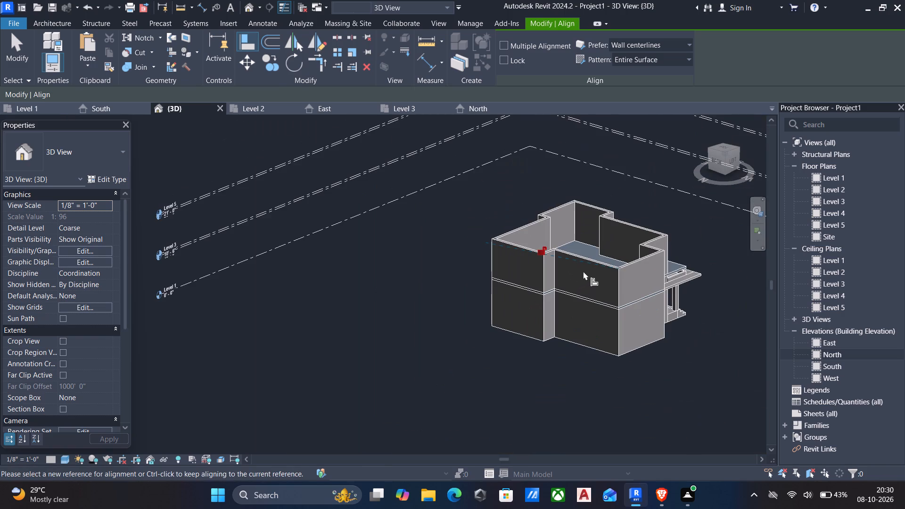
key("Escape")
scroll(592, 273, "down", 5, "shift")
middle_click(464, 311, "shift")
scroll(464, 311, "up", 2, "shift")
scroll(471, 304, "down", 4)
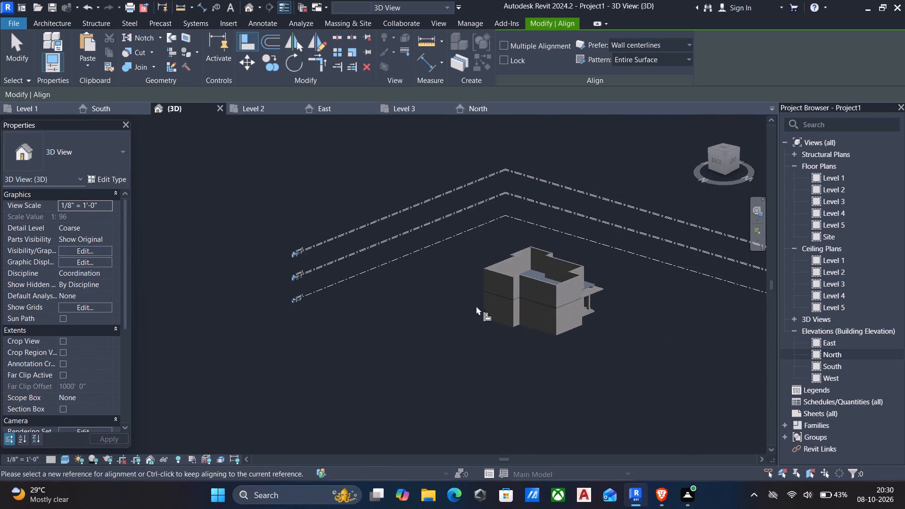
key("Escape")
Open the footprint of the Level 2 6" roof for editing in the Level 3 floor plan.
middle_click_drag(482, 316, 310, 327, "shift")
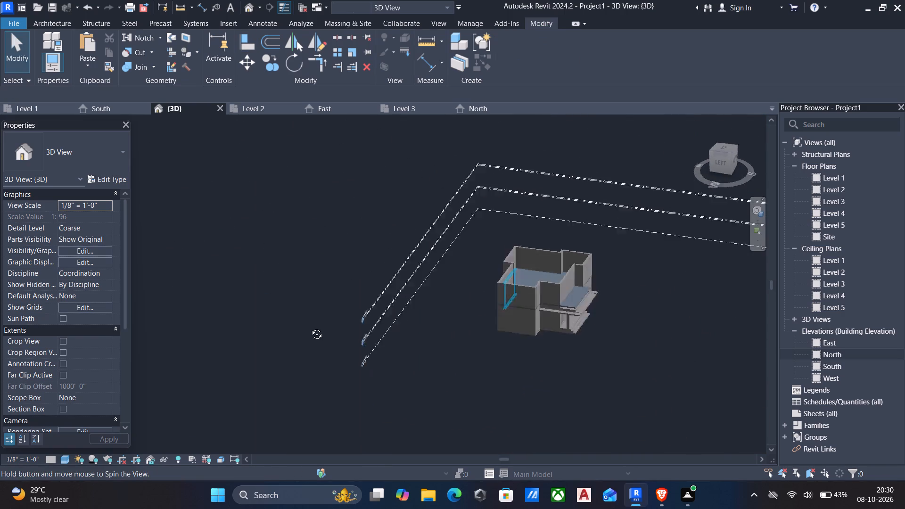
middle_click_drag(310, 327, 238, 300, "shift")
scroll(580, 289, "up", 5)
scroll(466, 289, "up", 3)
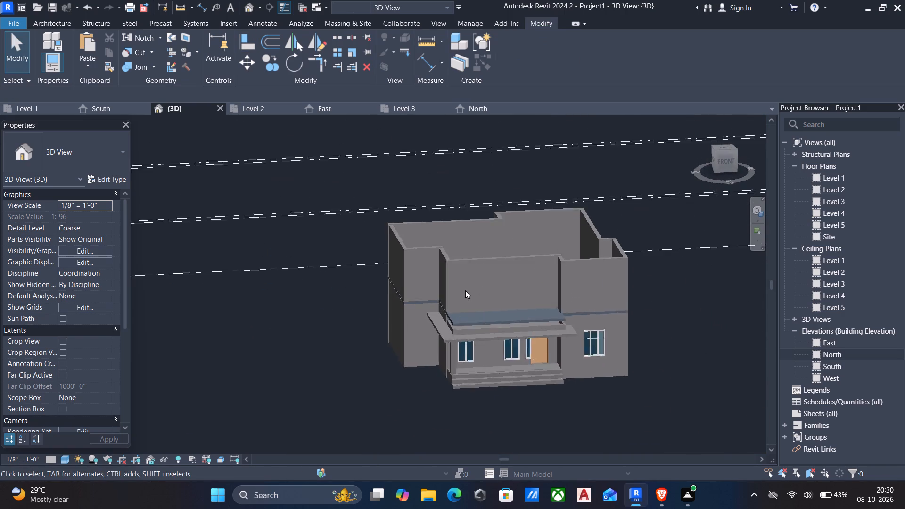
scroll(465, 290, "up", 2)
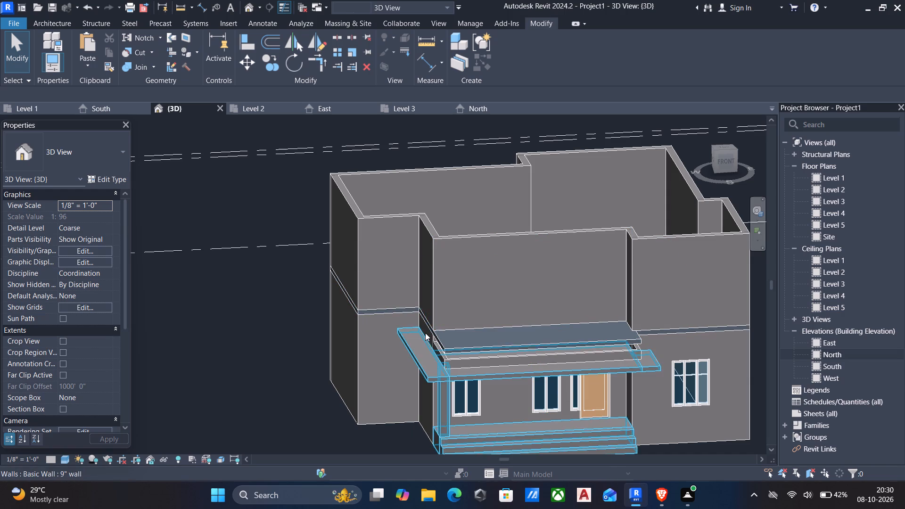
left_click(439, 340)
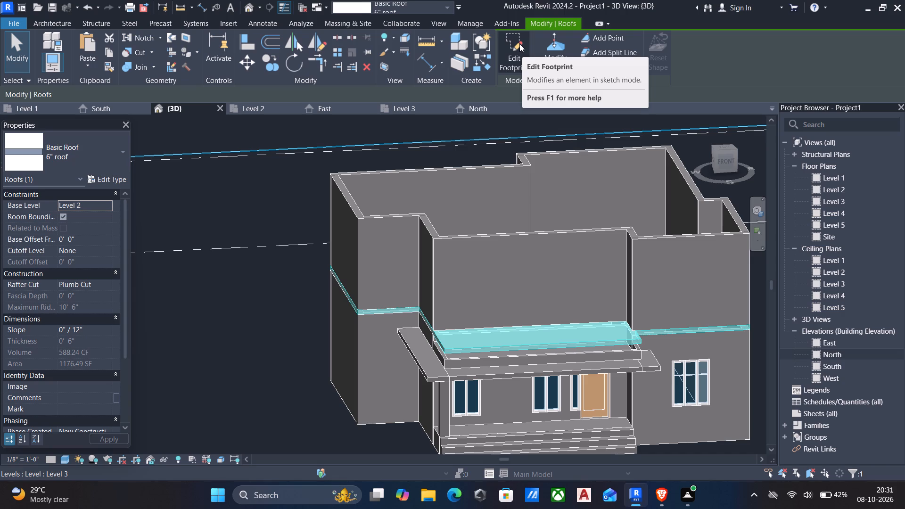
left_click(519, 44)
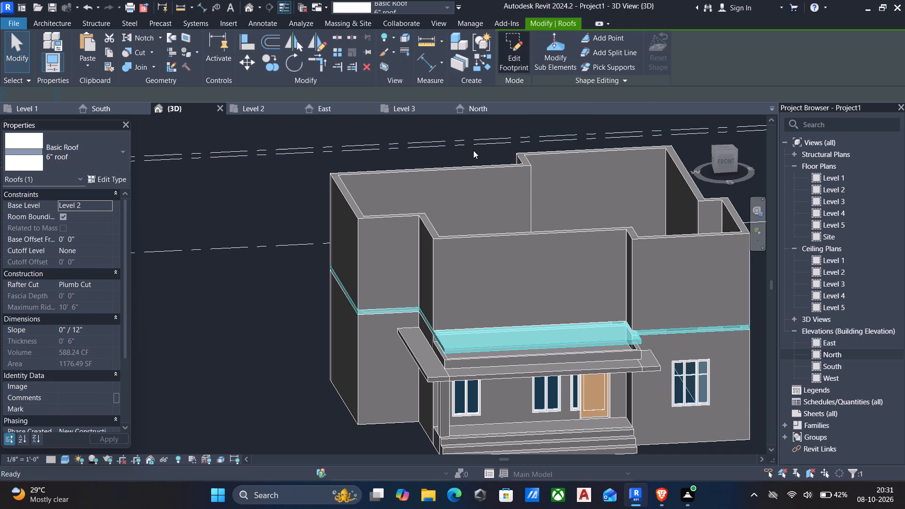
double_click(836, 198)
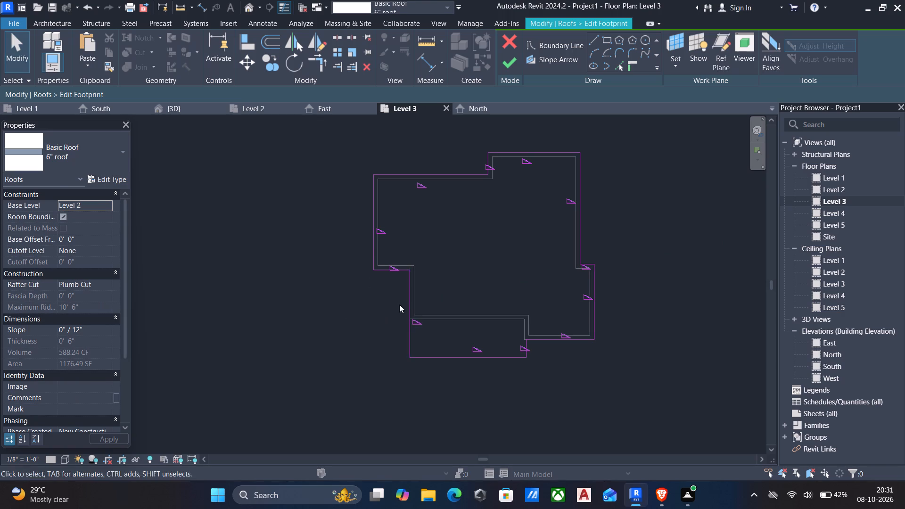
Draw roof boundary lines from the porch wall's southwest corner 6'-6" west, then north to the existing boundary corner, squaring off the notch.
left_click(594, 42)
scroll(408, 354, "up", 7)
scroll(420, 276, "up", 3)
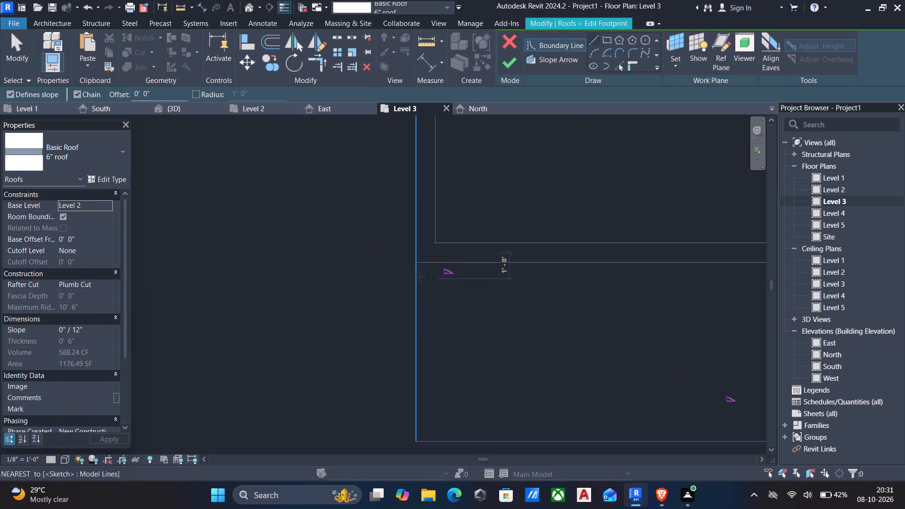
scroll(420, 276, "up", 2)
left_click(417, 261)
scroll(298, 247, "down", 2)
middle_click_drag(297, 249, 334, 255)
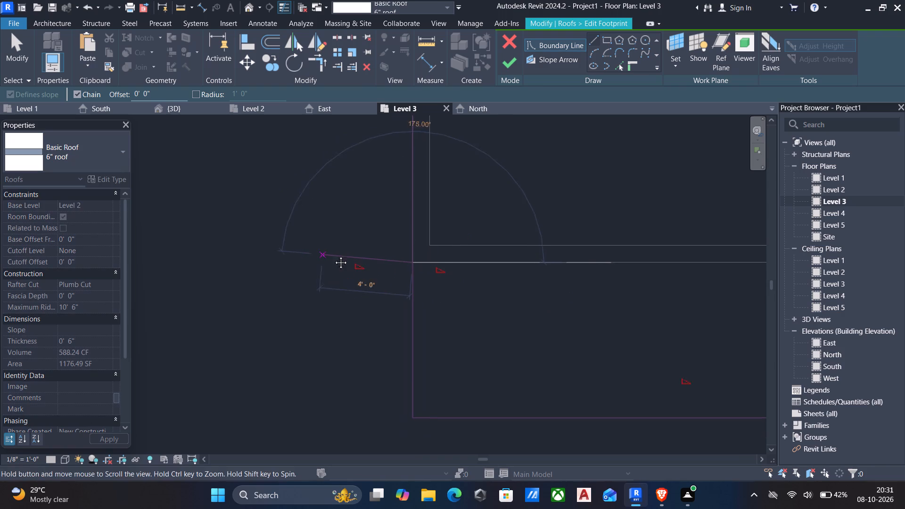
middle_click_drag(334, 255, 362, 263)
scroll(362, 263, "up", 1)
scroll(304, 277, "down", 4)
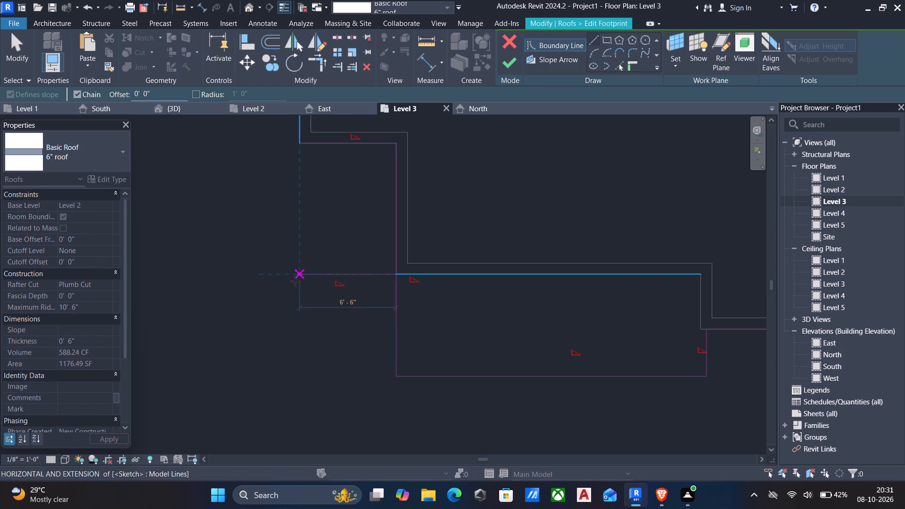
left_click(295, 276)
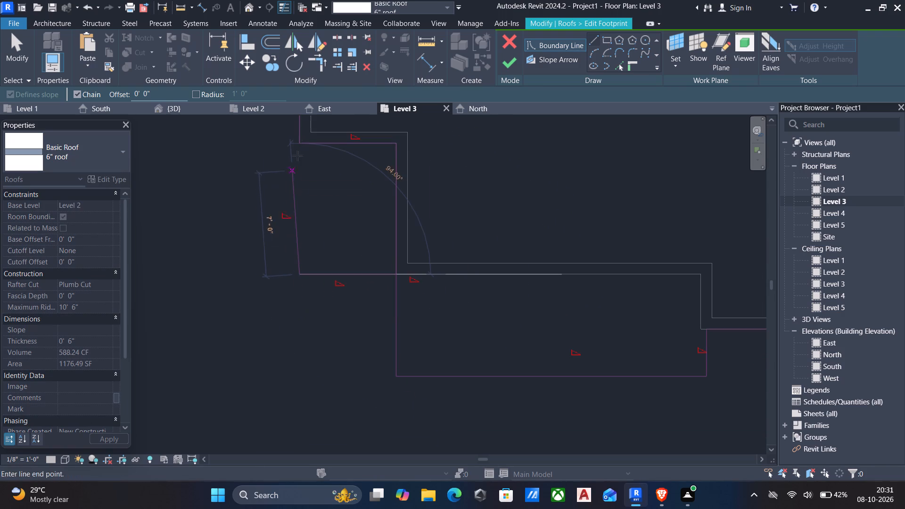
left_click(298, 142)
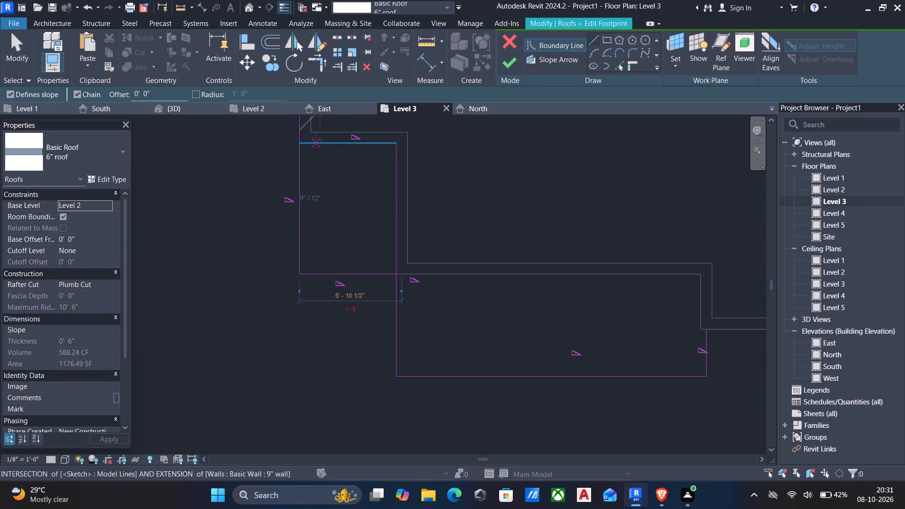
key("Escape")
key("Escape")
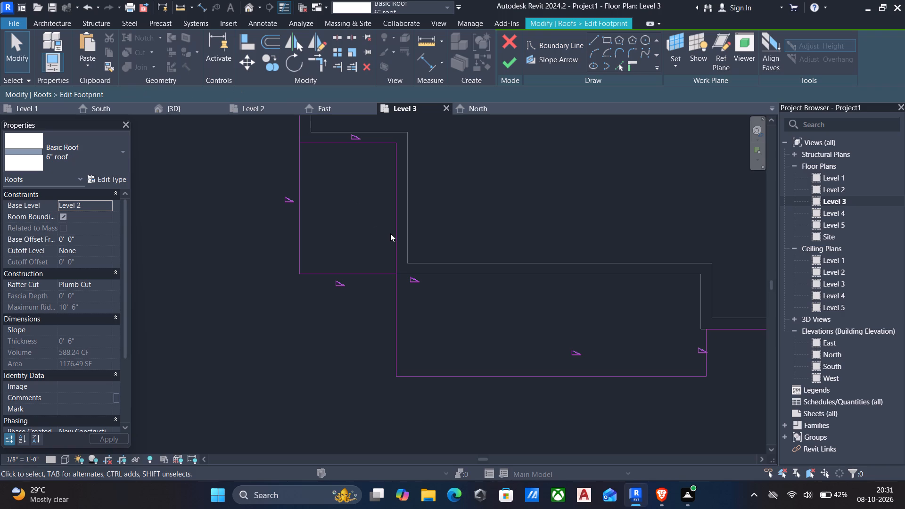
Split the old notch boundary in two places: its vertical line above the new boundary line and its horizontal line midway.
key("s")
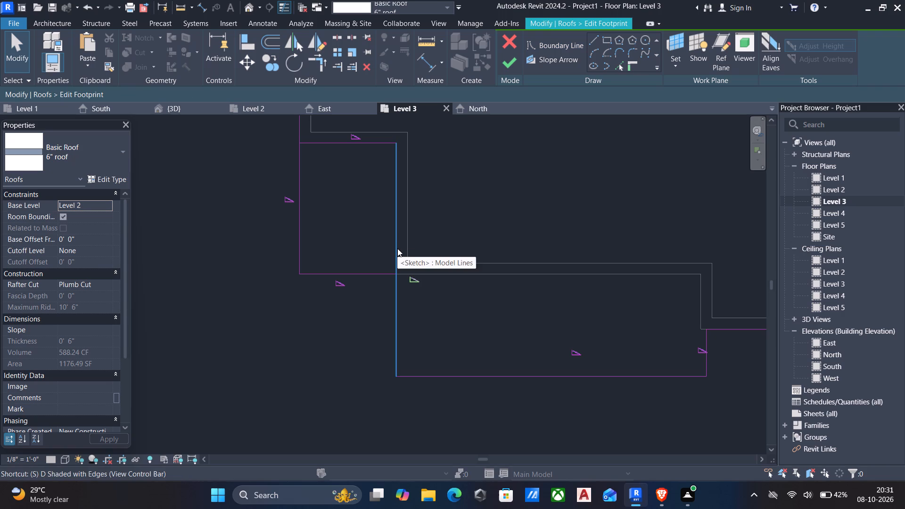
key("l")
left_click(402, 242)
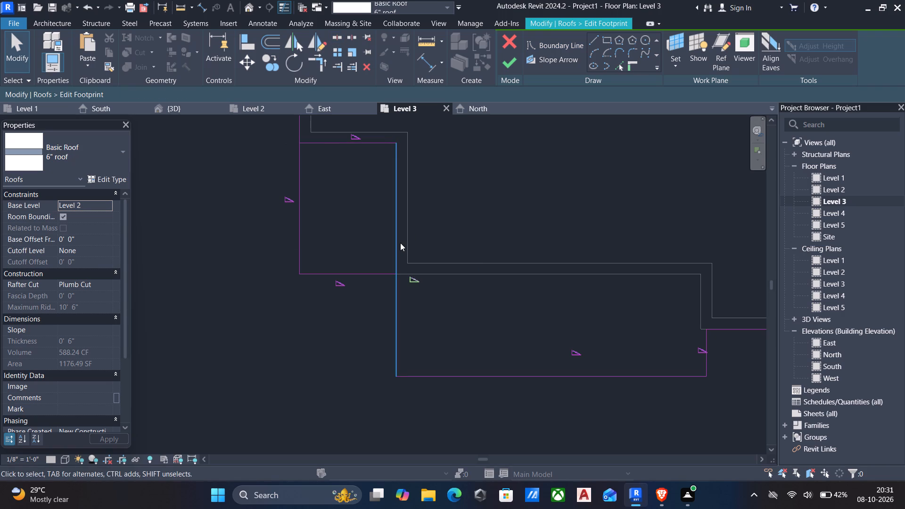
type("sl")
left_click(397, 246)
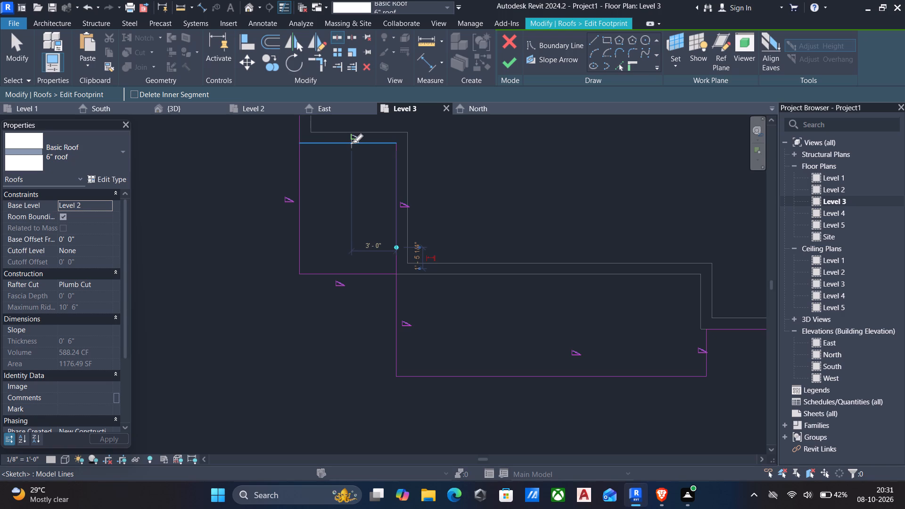
left_click(352, 143)
key("Escape")
scroll(358, 161, "down", 2)
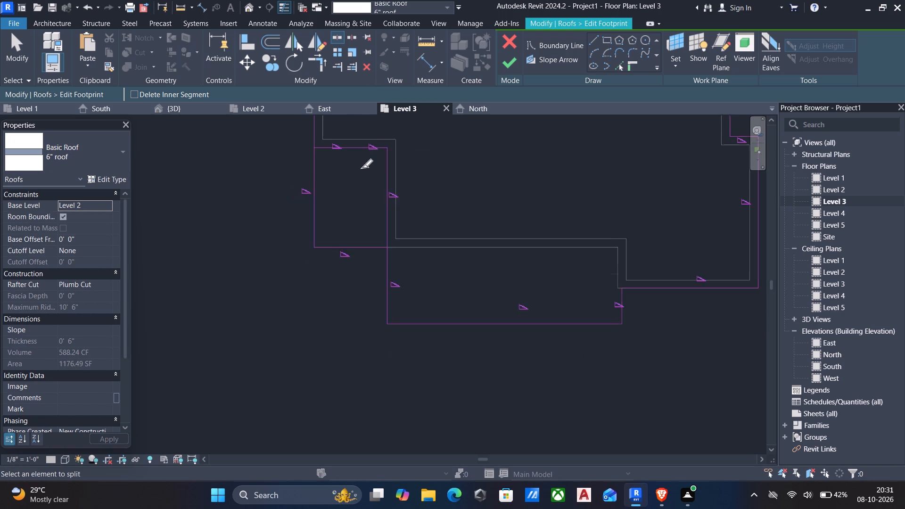
middle_click_drag(352, 196, 346, 249)
key("Escape")
Trim the west boundary line to the new vertical line, and the porch's side line to the new horizontal line.
type("tr")
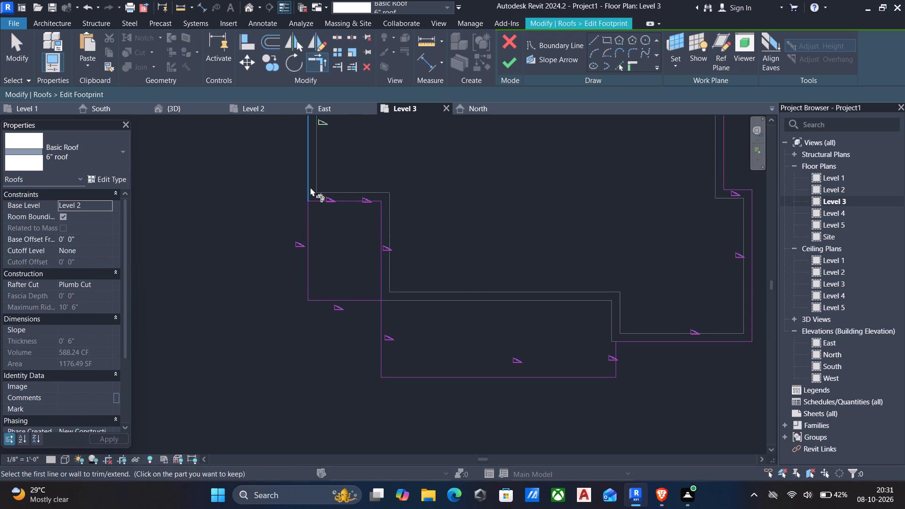
left_click(310, 187)
left_click(311, 210)
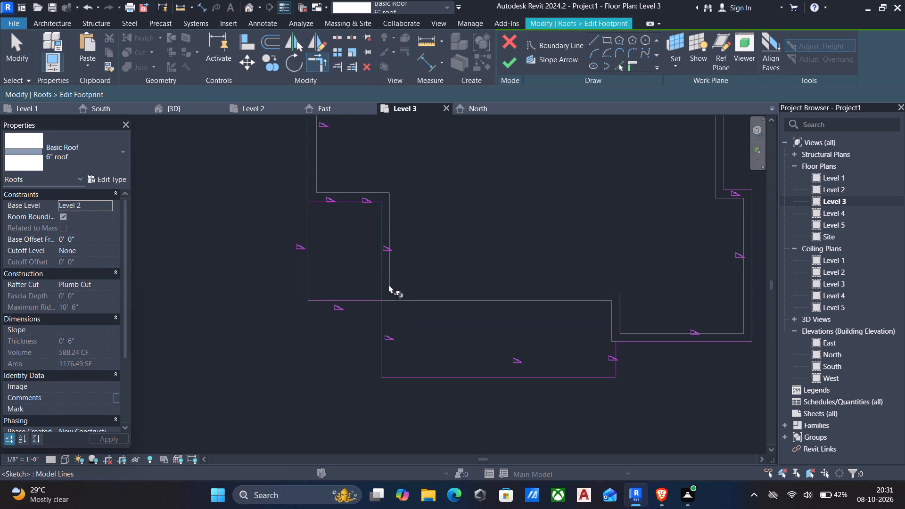
left_click(385, 311)
left_click(363, 298)
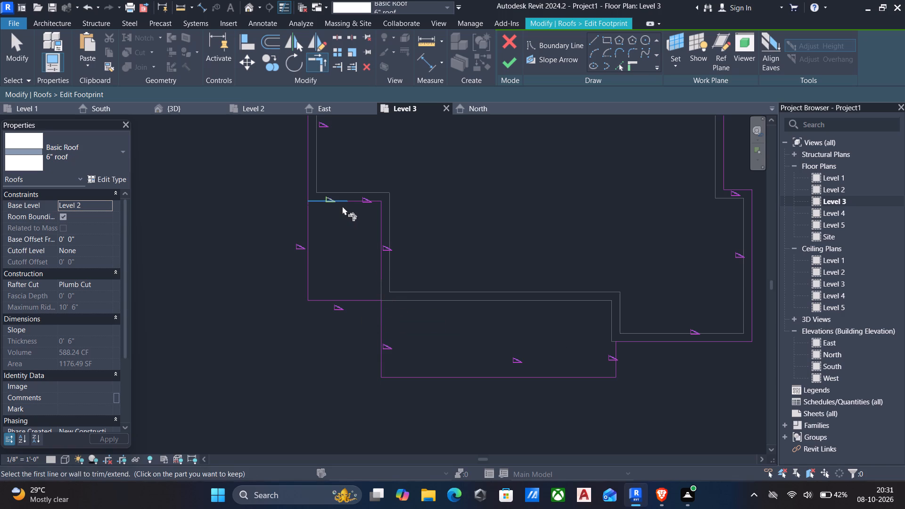
key("Escape")
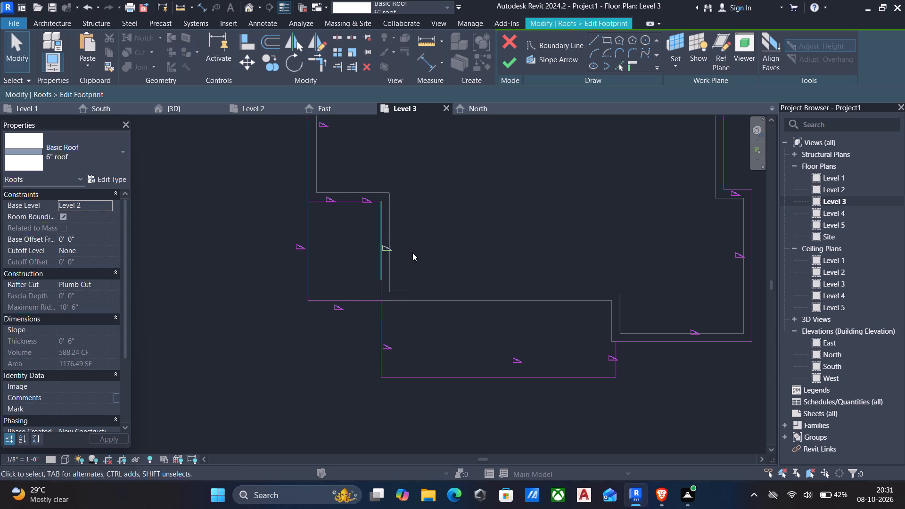
Delete the three leftover boundary segments inside the squared-off southwest notch and try to finish the roof footprint.
left_click_drag(415, 255, 345, 171)
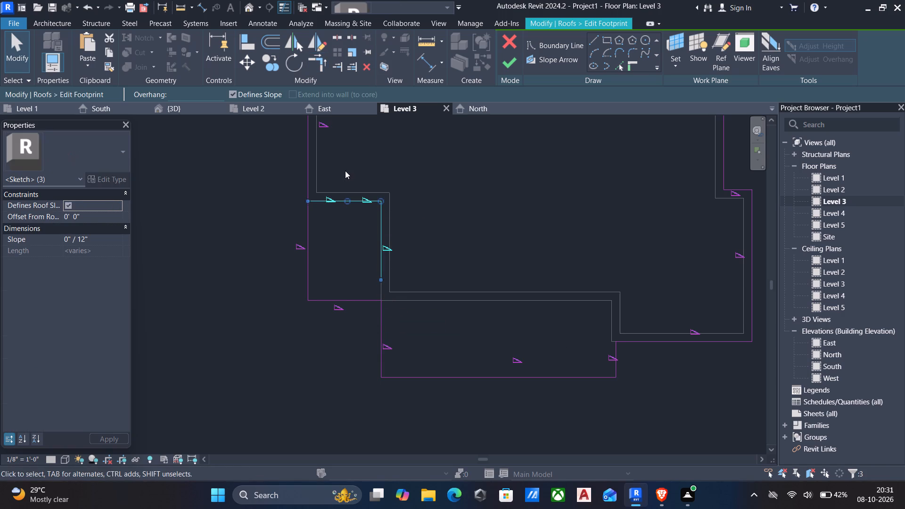
key("Delete")
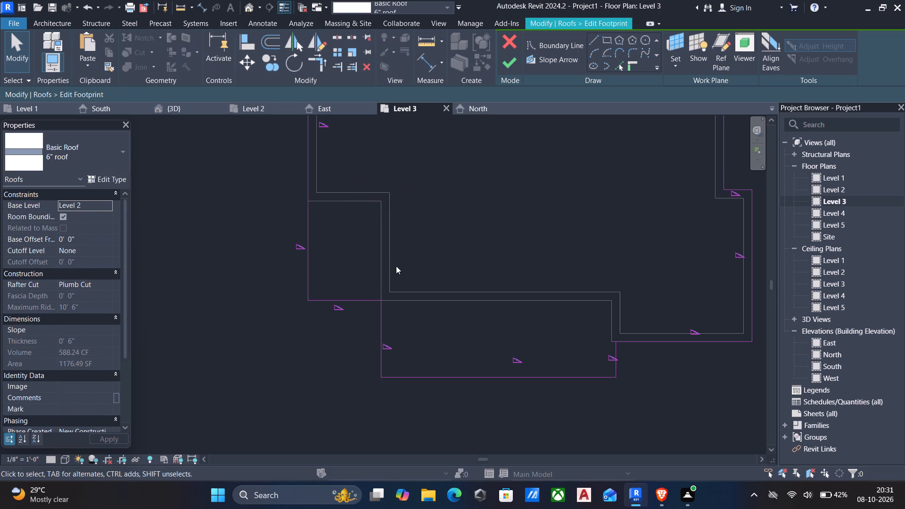
scroll(382, 297, "up", 4)
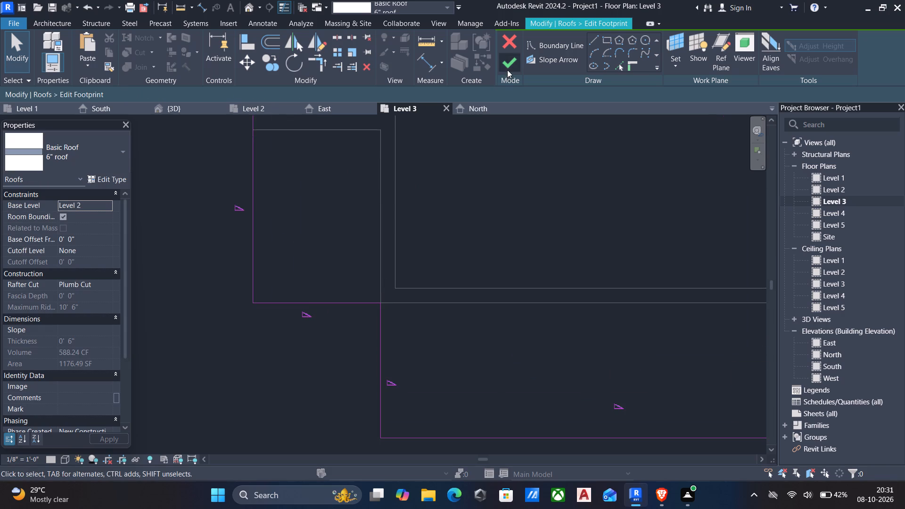
left_click(509, 66)
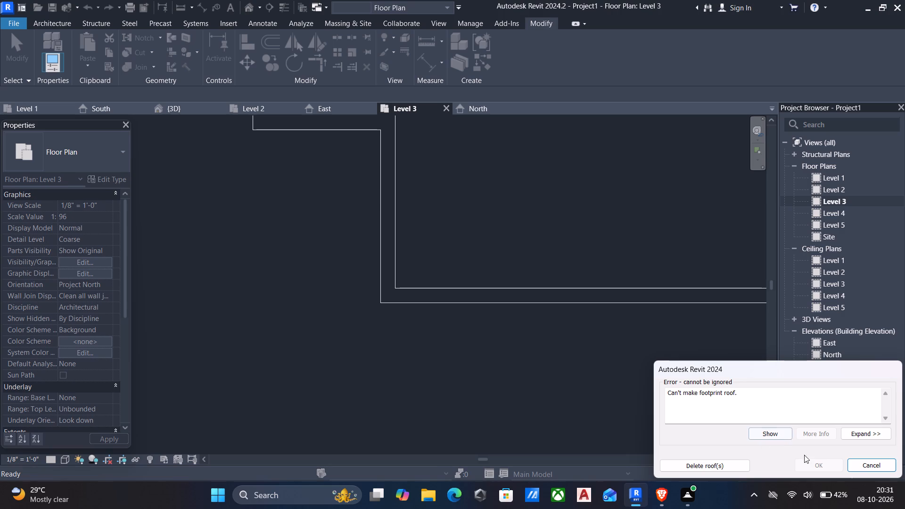
Check the whole Level 2 roof footprint sketch, especially around the southwest notch and porch, for gaps or stray boundary lines.
left_click(856, 466)
scroll(604, 349, "down", 4)
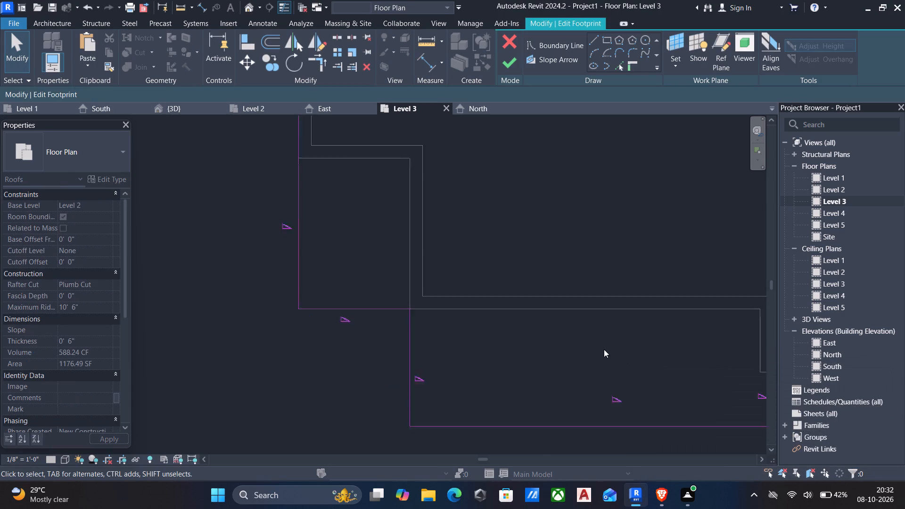
scroll(604, 349, "down", 2)
scroll(607, 350, "up", 6)
scroll(377, 328, "down", 4)
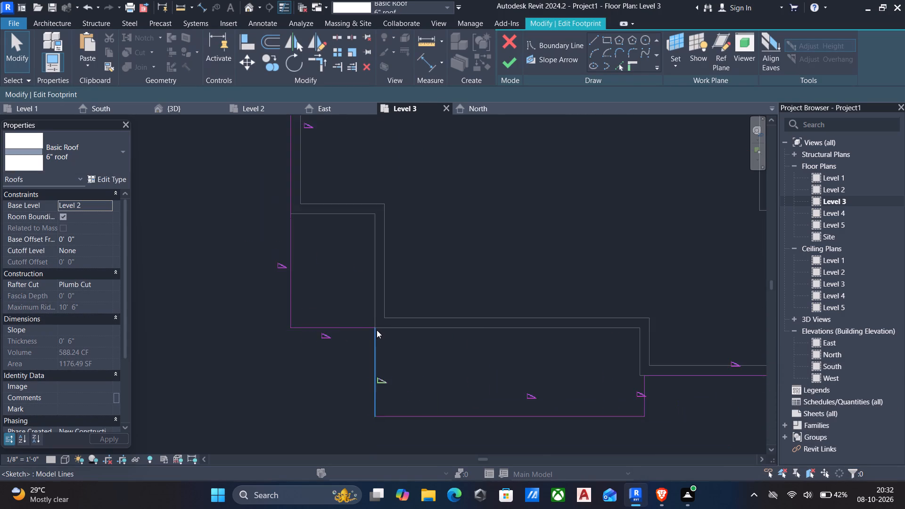
scroll(377, 330, "down", 2)
middle_click_drag(378, 336, 454, 369)
scroll(454, 369, "up", 1)
scroll(463, 337, "down", 5)
middle_click_drag(460, 343, 447, 386)
scroll(447, 386, "up", 1)
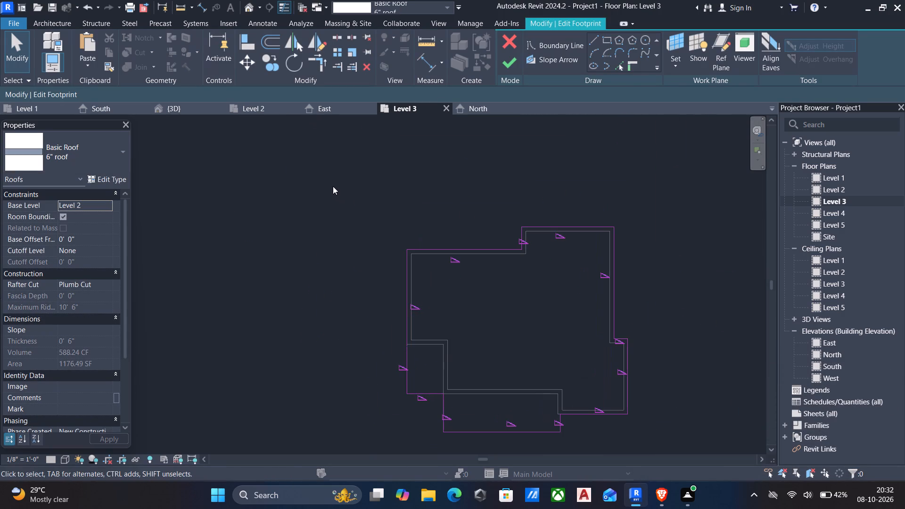
left_click_drag(333, 186, 675, 442)
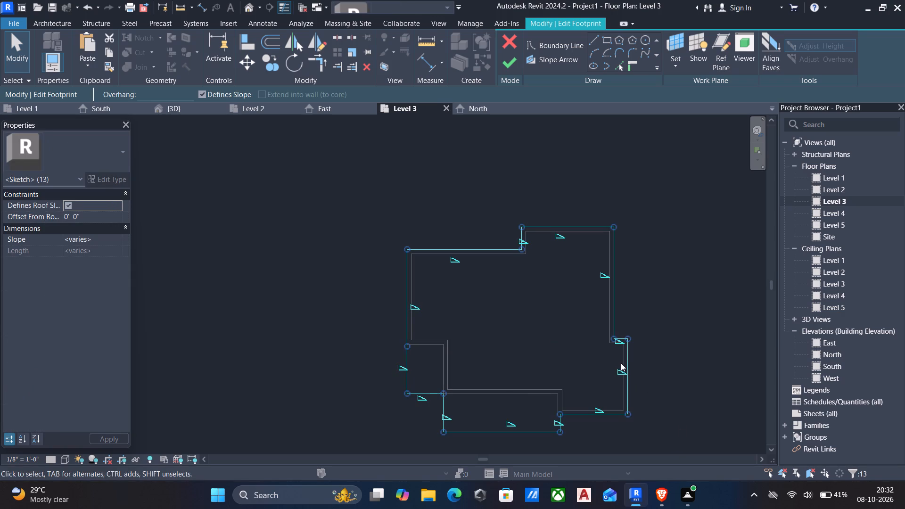
key("Escape")
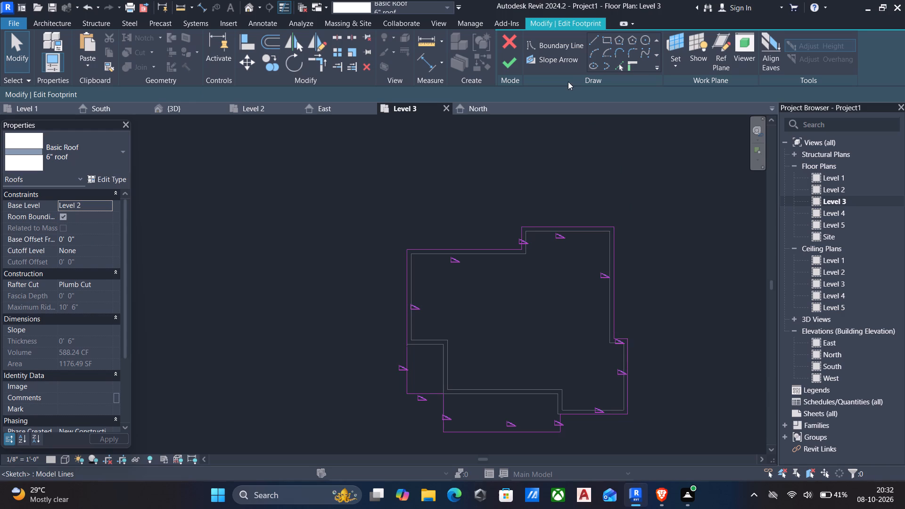
Quit the roof footprint sketch and discard its edits.
left_click(501, 41)
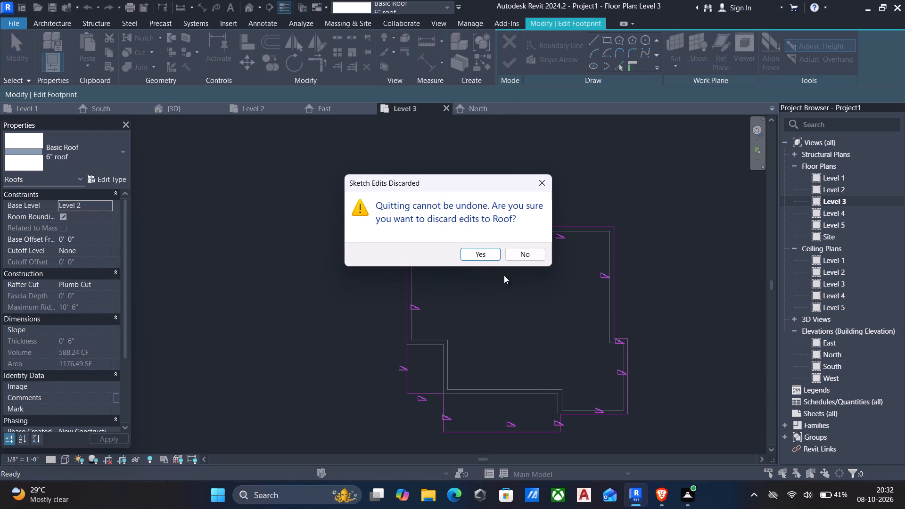
left_click(527, 249)
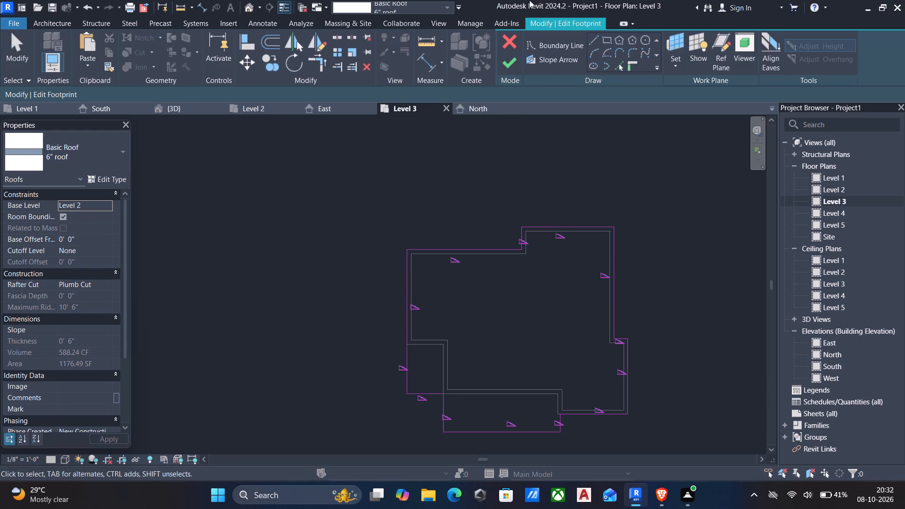
left_click(513, 35)
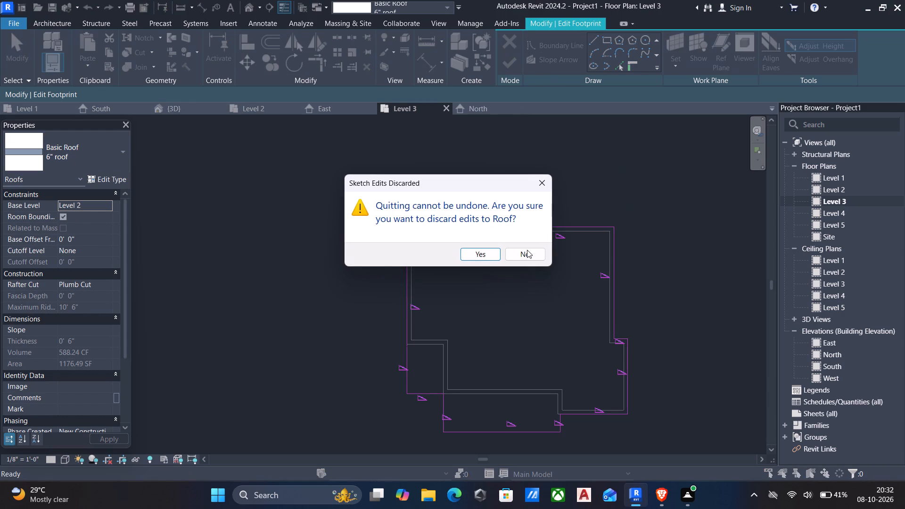
left_click(484, 250)
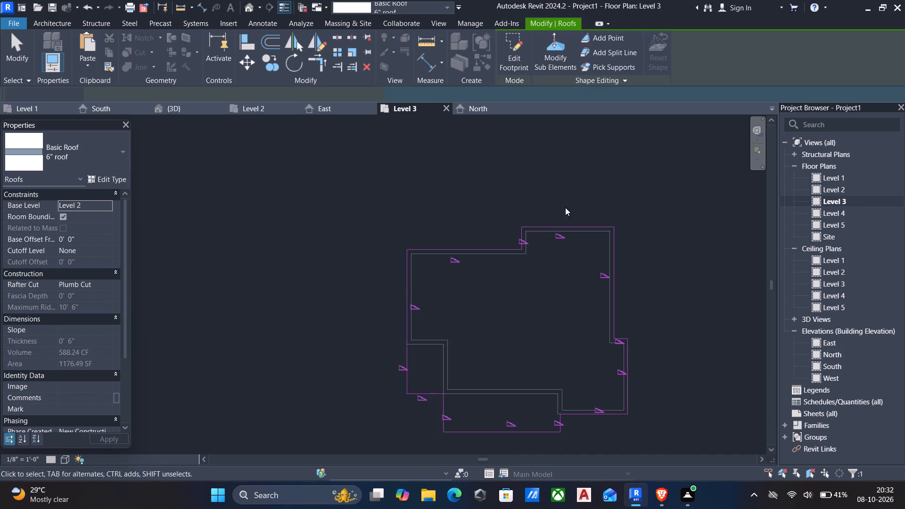
In the 3D view, align the tops of the porch's west and front 4.5" walls with the top of the Level 2 roof, using multiple alignment.
left_click(254, 9)
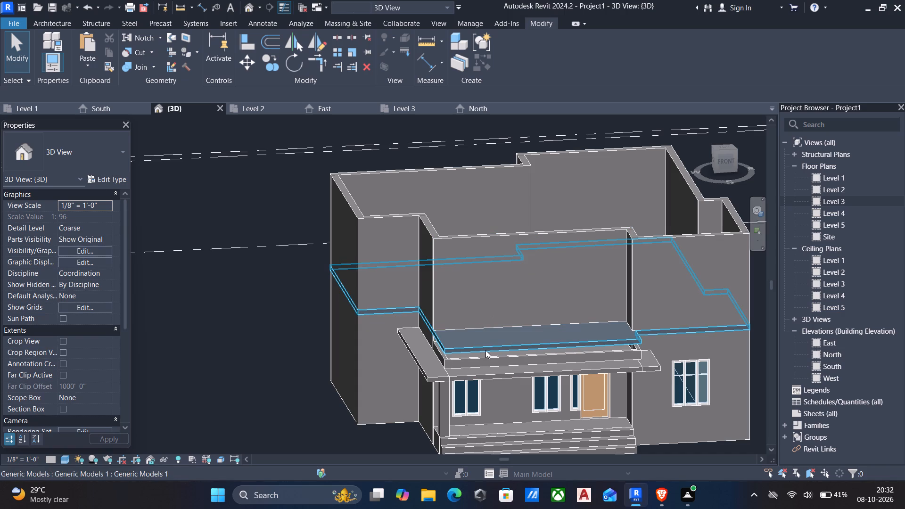
scroll(492, 344, "up", 5)
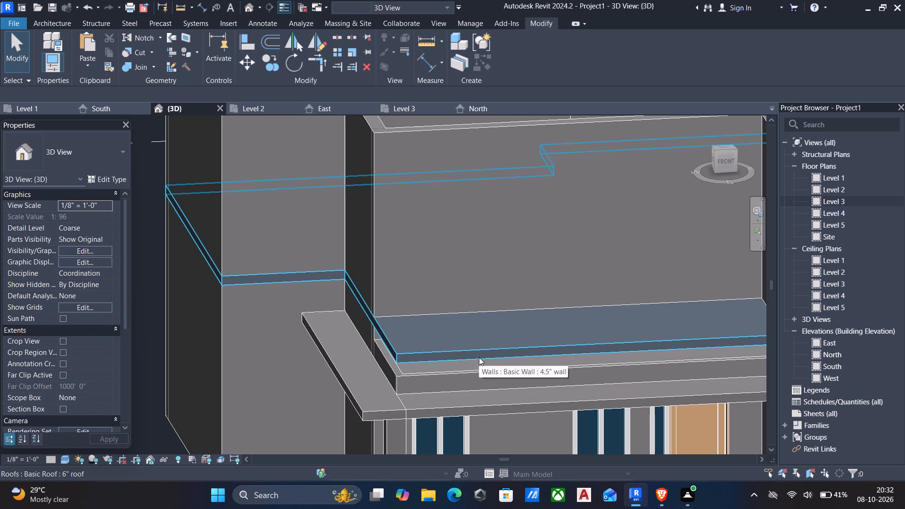
scroll(463, 370, "down", 6)
middle_click_drag(463, 373, 463, 373, "shift")
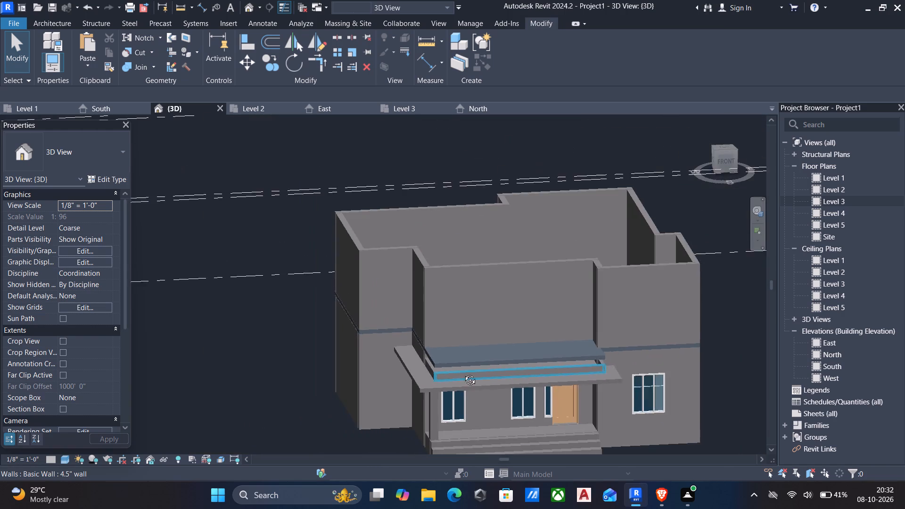
middle_click_drag(463, 373, 584, 460, "shift")
scroll(674, 443, "up", 5)
scroll(548, 350, "up", 4)
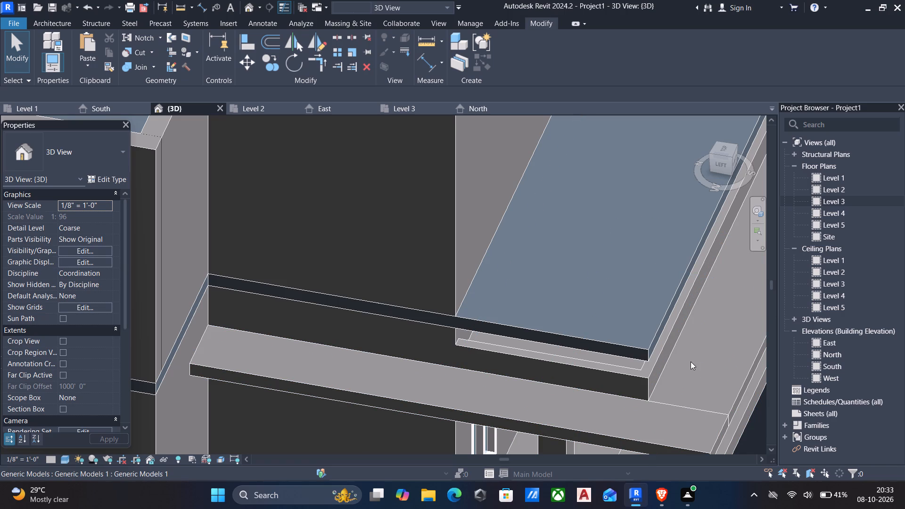
key("a")
key("l")
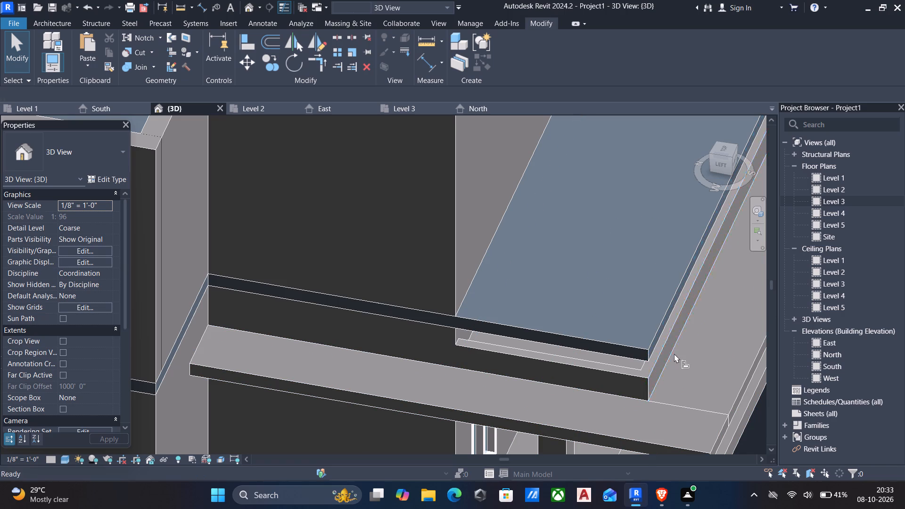
left_click(632, 344)
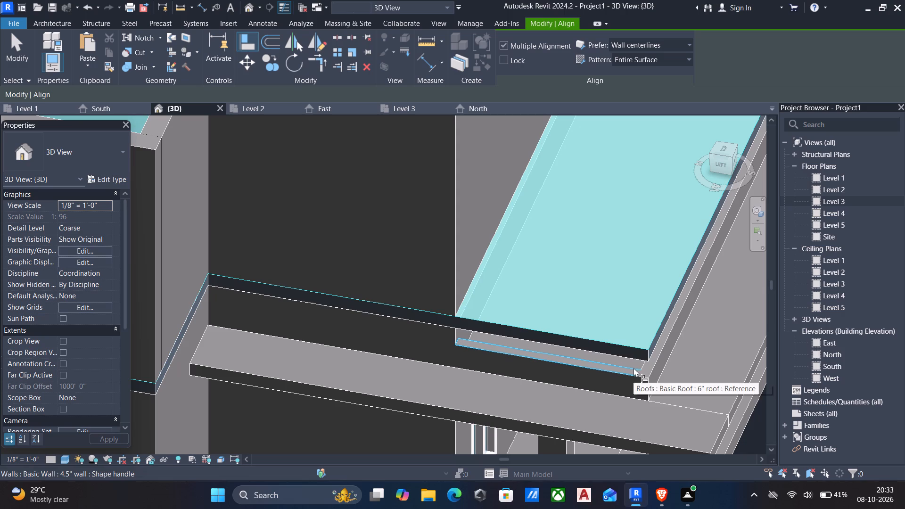
left_click(633, 368, "ctrl")
left_click(657, 347, "ctrl")
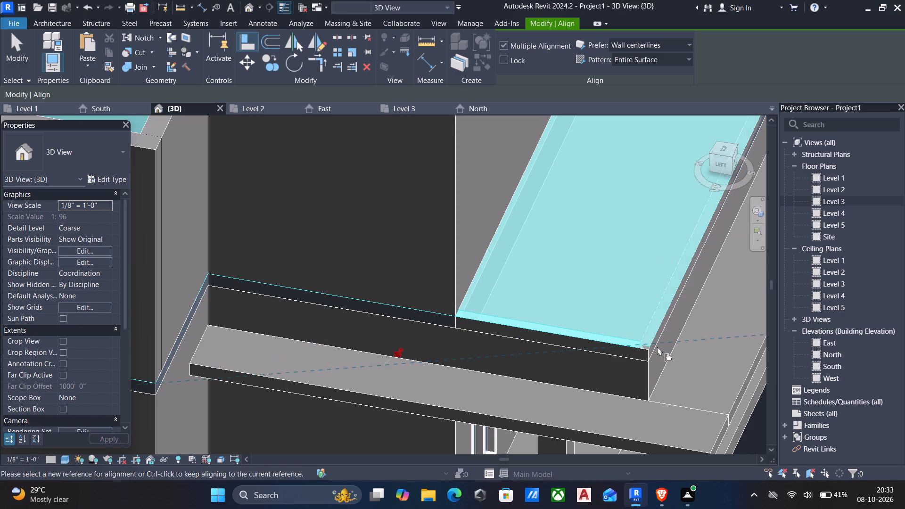
Align the top of the porch's east 4.5" wall with the same roof top surface and end the Align command.
scroll(691, 349, "down", 4, "ctrl")
middle_click_drag(672, 363, 403, 480)
scroll(395, 471, "up", 1)
scroll(433, 313, "down", 4)
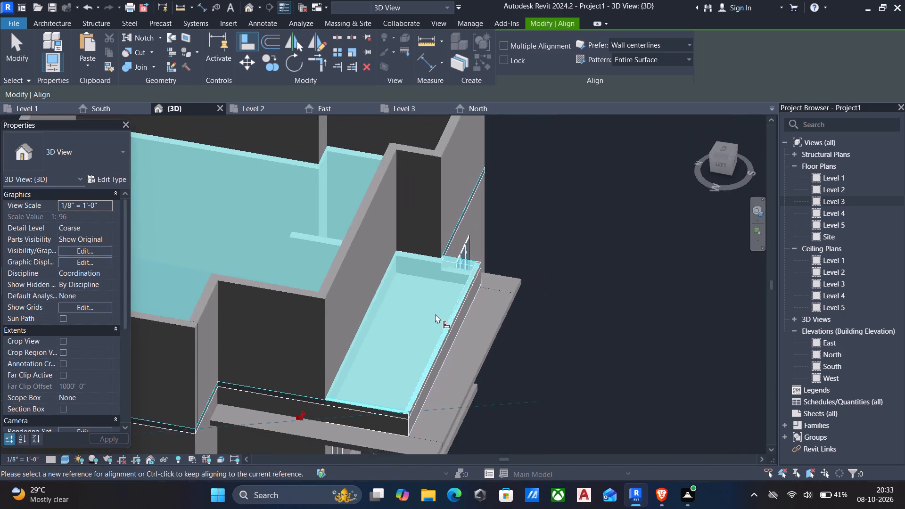
middle_click_drag(473, 318, 343, 375, "shift")
middle_click_drag(433, 415, 350, 239)
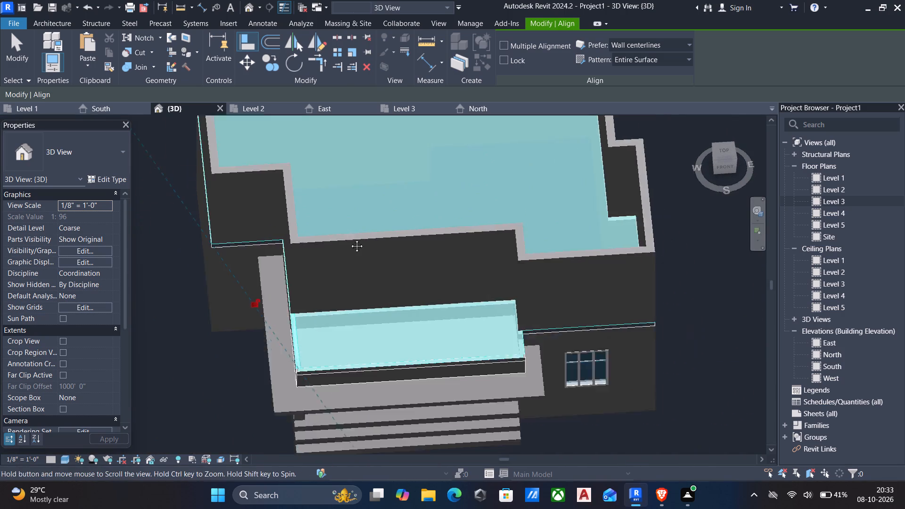
middle_click_drag(350, 239, 349, 237)
scroll(428, 280, "up", 4)
scroll(463, 280, "down", 4)
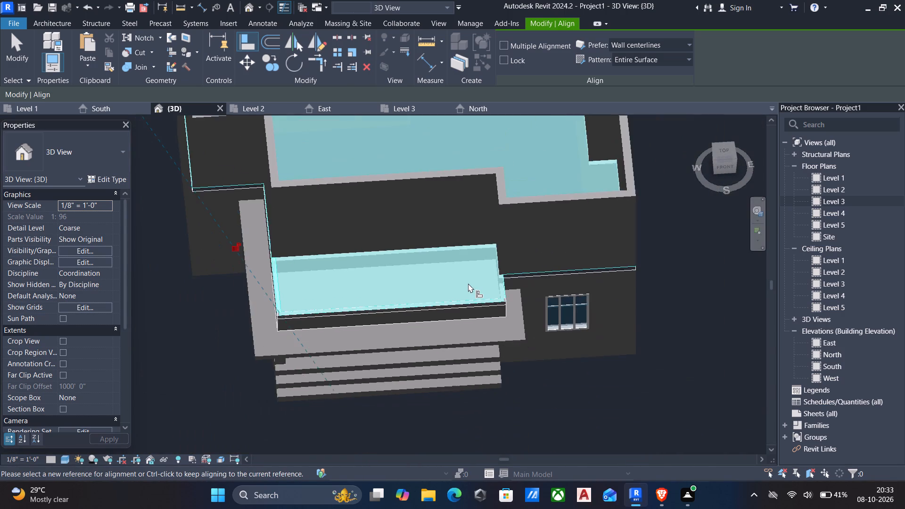
middle_click_drag(468, 285, 432, 295, "shift")
scroll(439, 335, "up", 4)
scroll(453, 347, "down", 5)
middle_click_drag(453, 350, 375, 273)
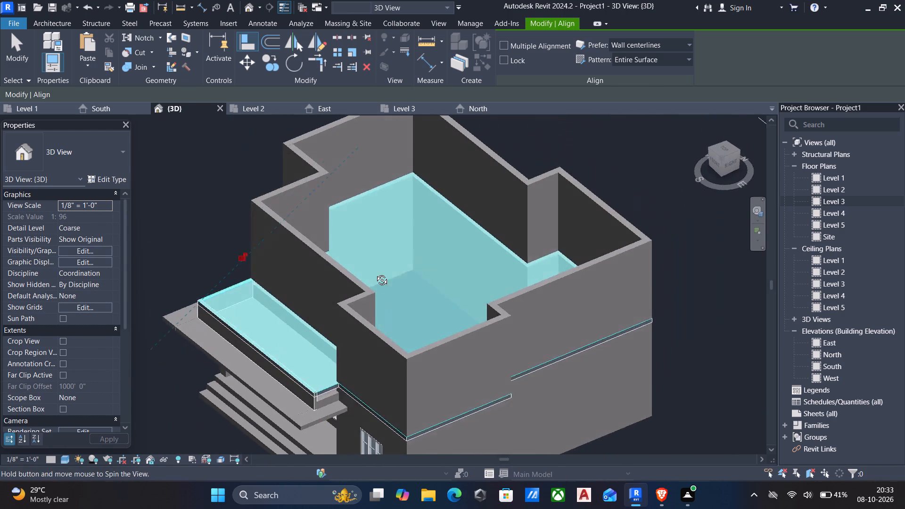
middle_click_drag(375, 273, 368, 250)
scroll(352, 256, "up", 6)
scroll(278, 380, "down", 5)
middle_click_drag(282, 374, 329, 231)
scroll(331, 241, "up", 5)
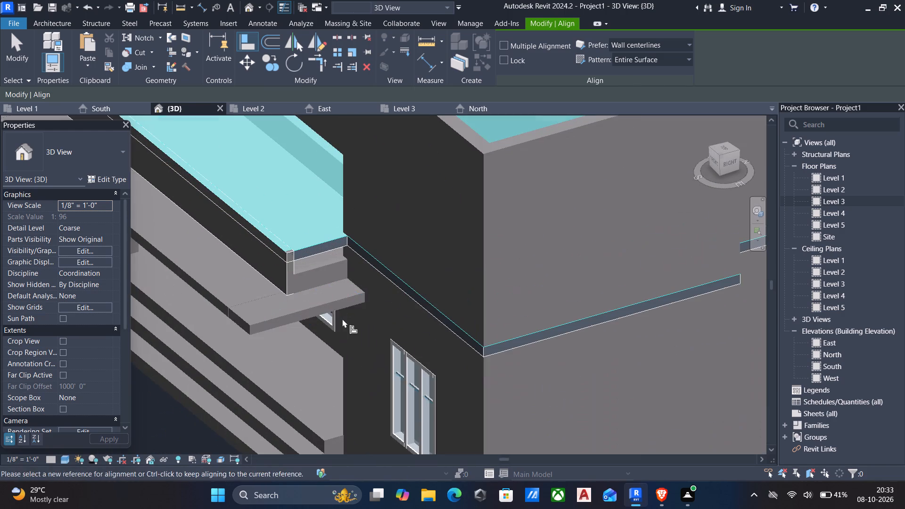
left_click(316, 265, "ctrl")
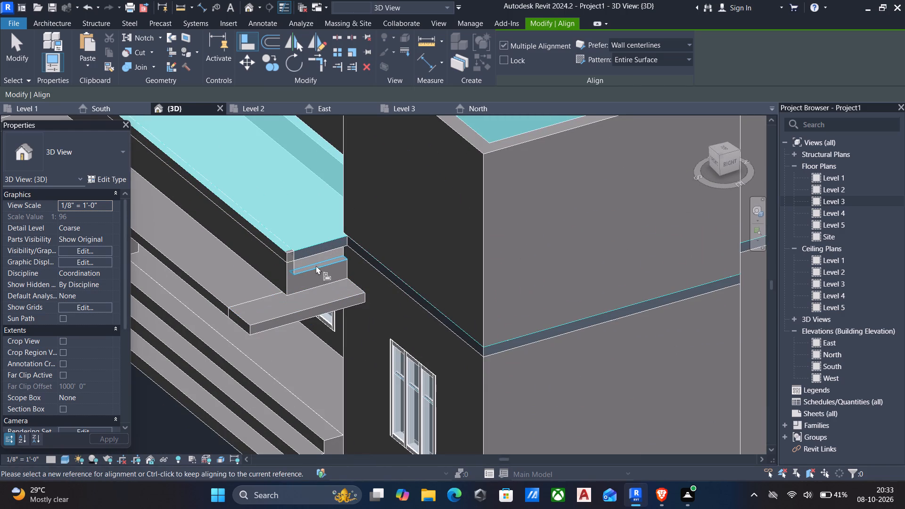
scroll(316, 265, "down", 5)
key("Escape")
scroll(327, 276, "down", 4)
key("Escape")
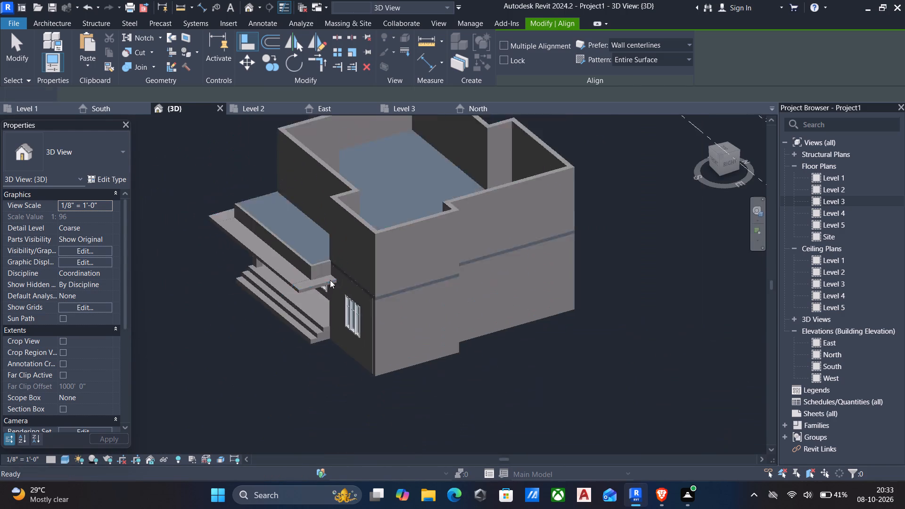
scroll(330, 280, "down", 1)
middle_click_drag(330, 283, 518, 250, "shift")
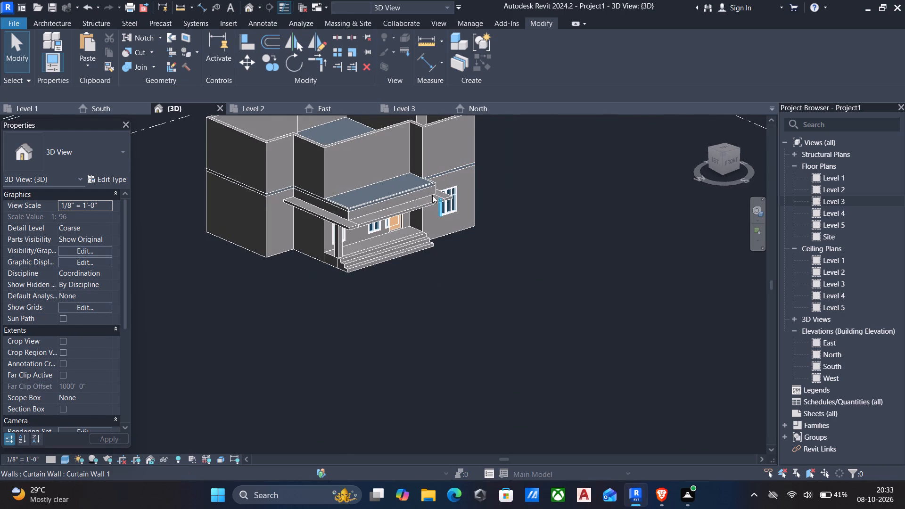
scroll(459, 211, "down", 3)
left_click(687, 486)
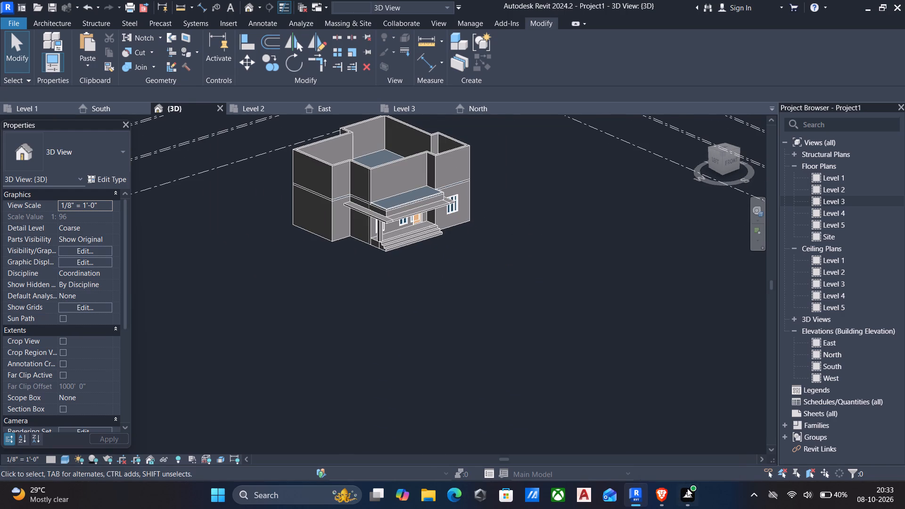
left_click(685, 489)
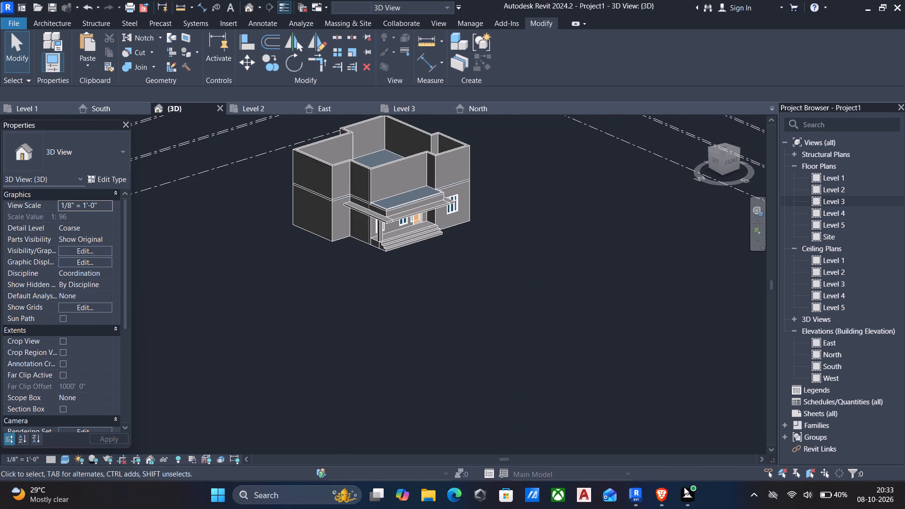
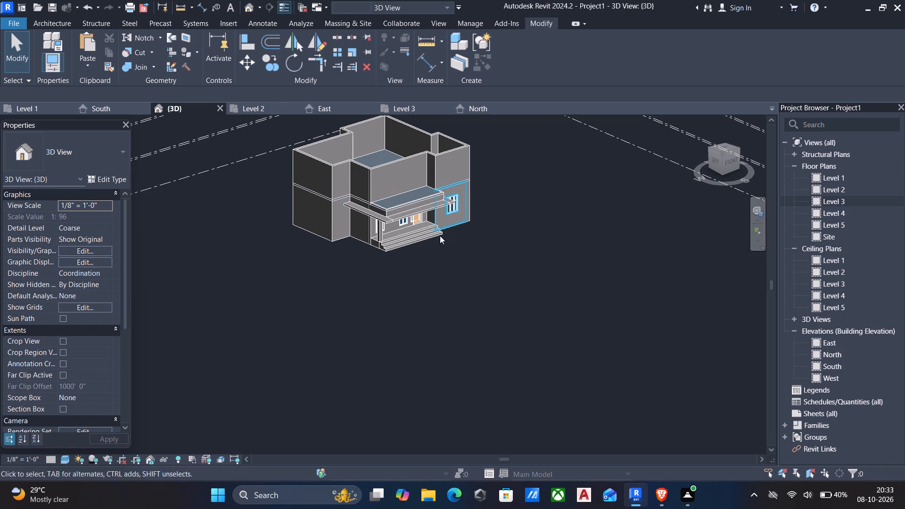
Open the generic model of the entrance porch canopy, column and steps for in-place editing.
scroll(360, 223, "up", 5)
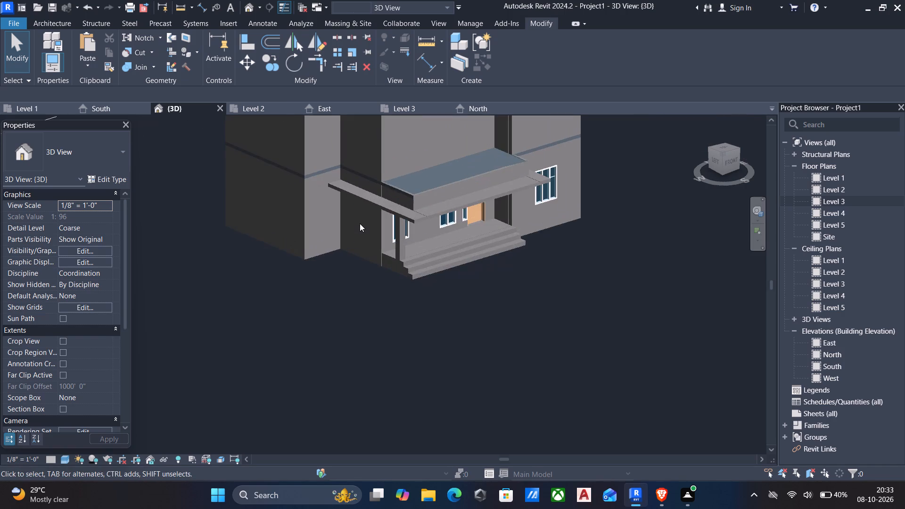
scroll(360, 224, "up", 5)
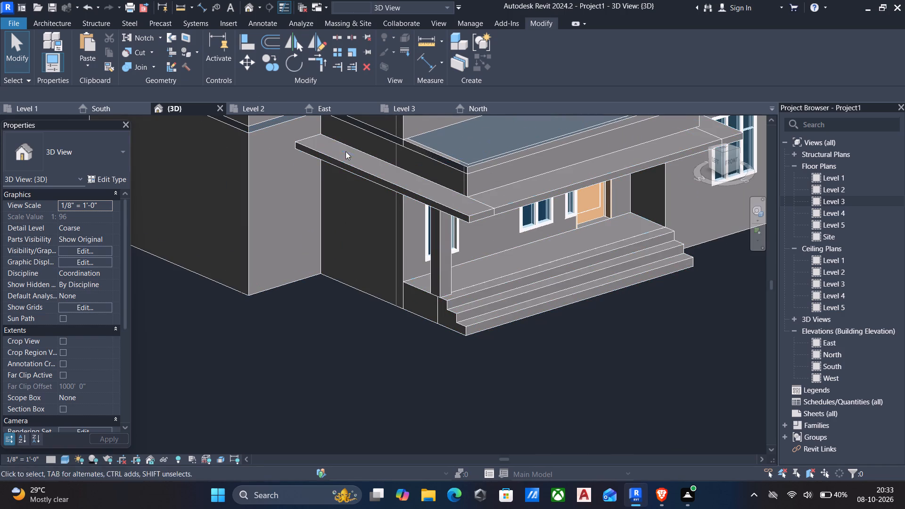
left_click(347, 161)
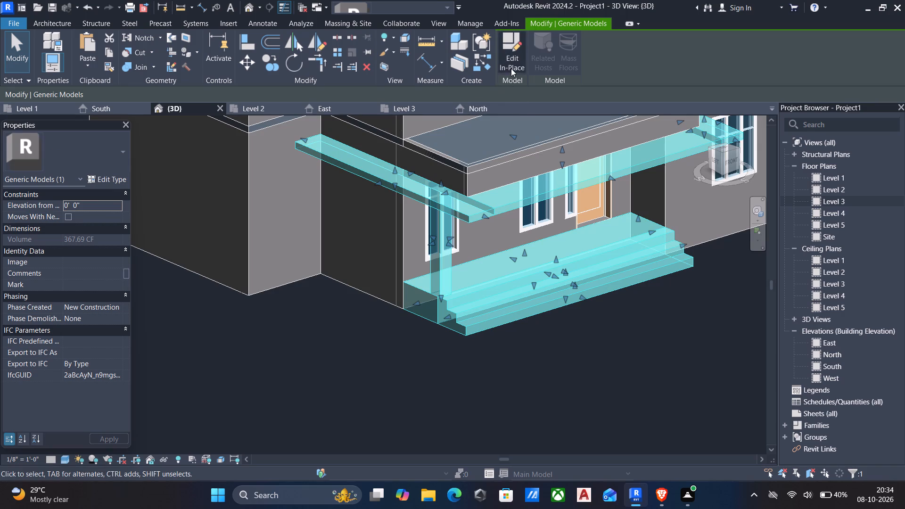
left_click(511, 68)
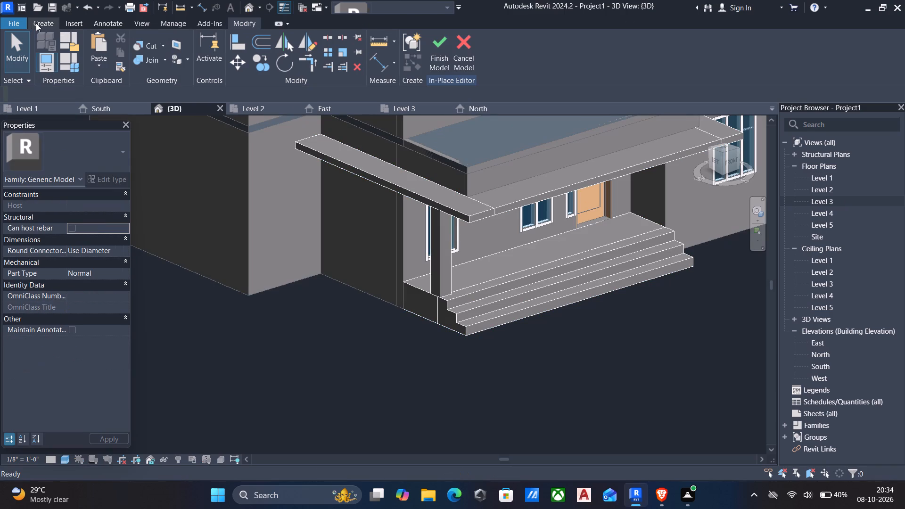
Start a solid extrusion with its work plane on the front-facing 9" wall beside the porch canopy.
left_click(36, 23)
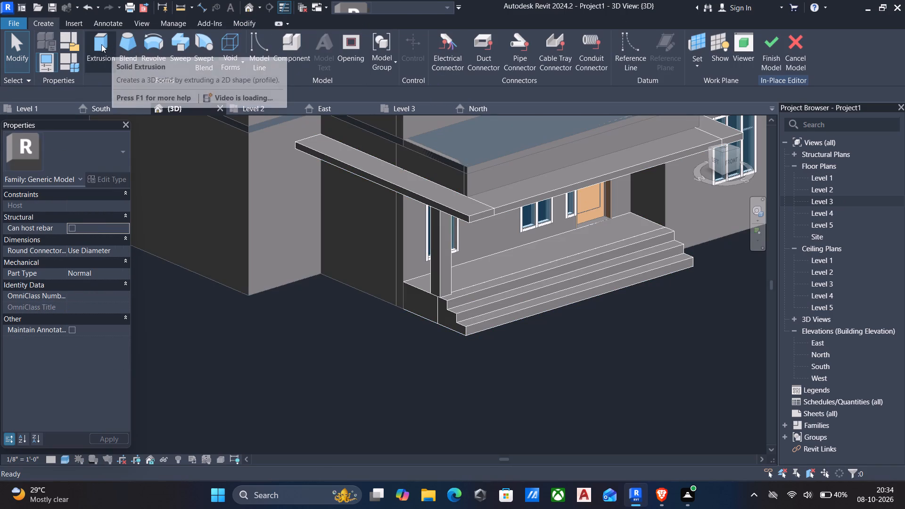
left_click(99, 44)
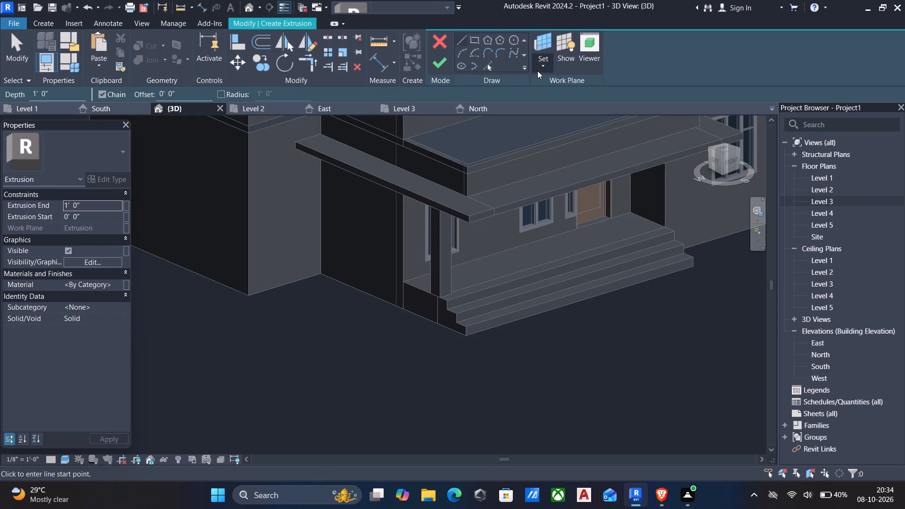
left_click(537, 70)
left_click(561, 104)
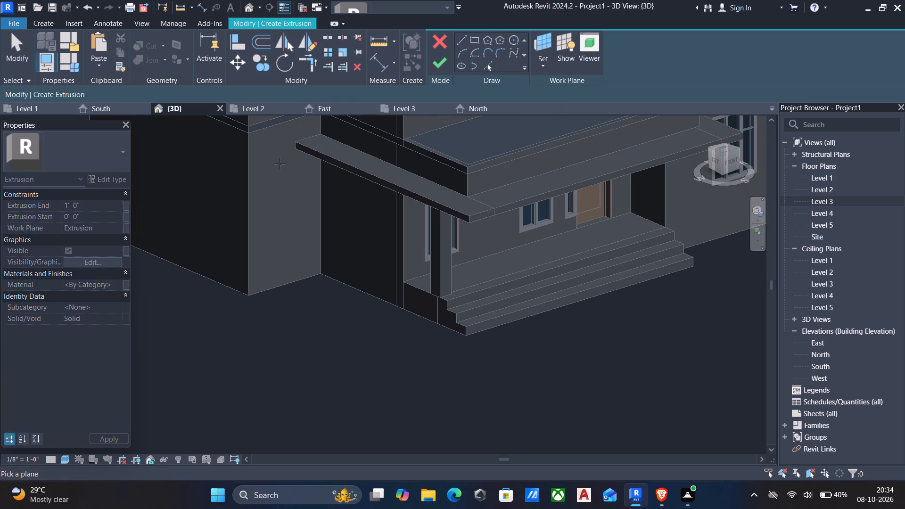
left_click(250, 222)
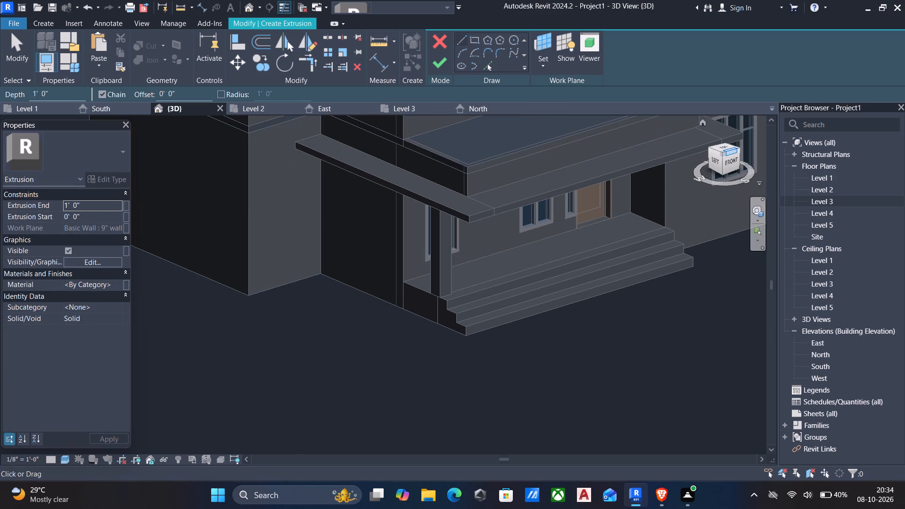
In the front view, sketch a rectangle 6'-6" wide and about 5 3/4" high across the wall, just below the canopy level.
left_click(730, 161)
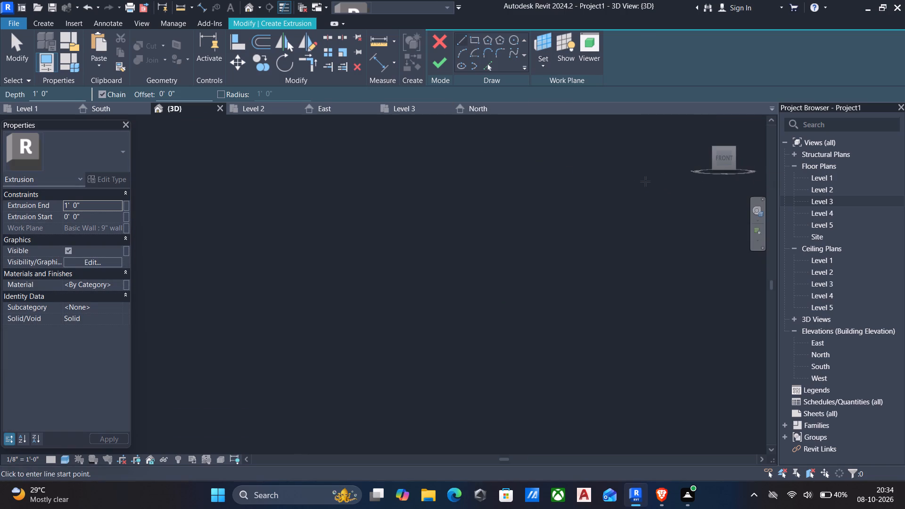
scroll(333, 285, "up", 12)
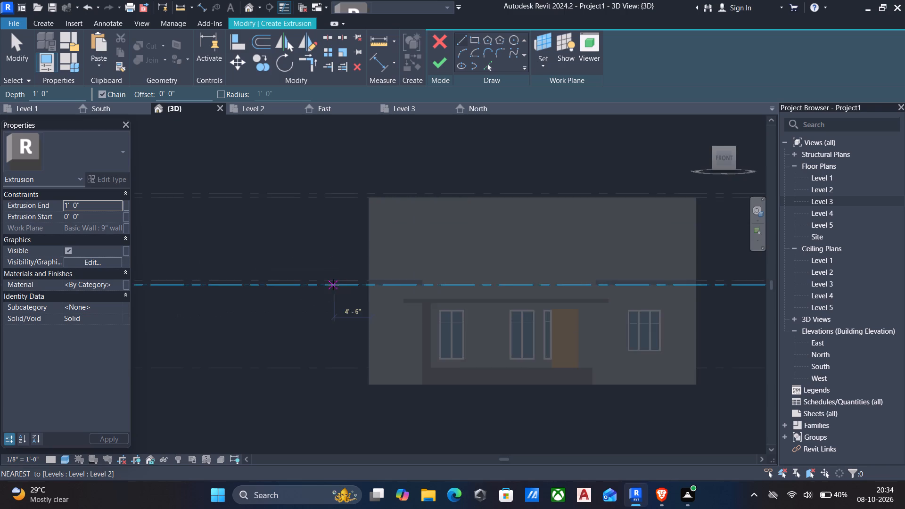
scroll(333, 287, "up", 7)
scroll(396, 329, "down", 1)
middle_click_drag(396, 330, 397, 304)
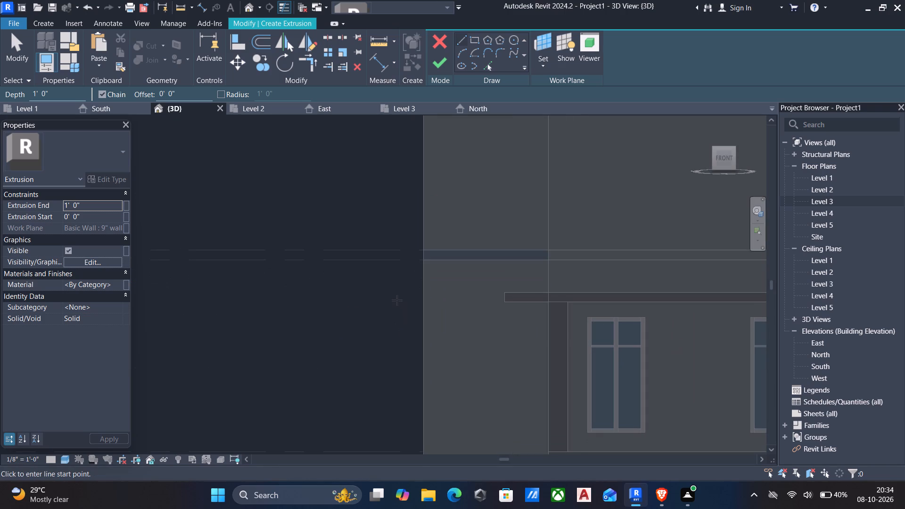
scroll(406, 318, "up", 5)
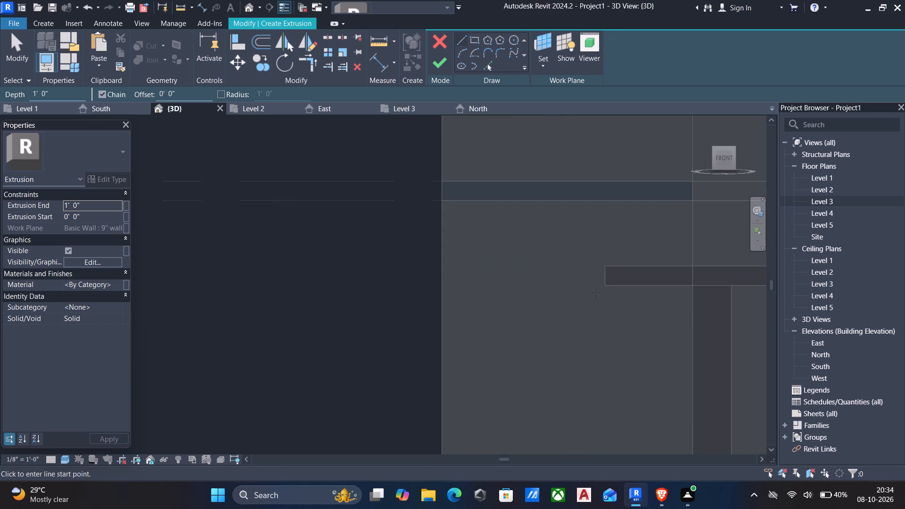
left_click(476, 39)
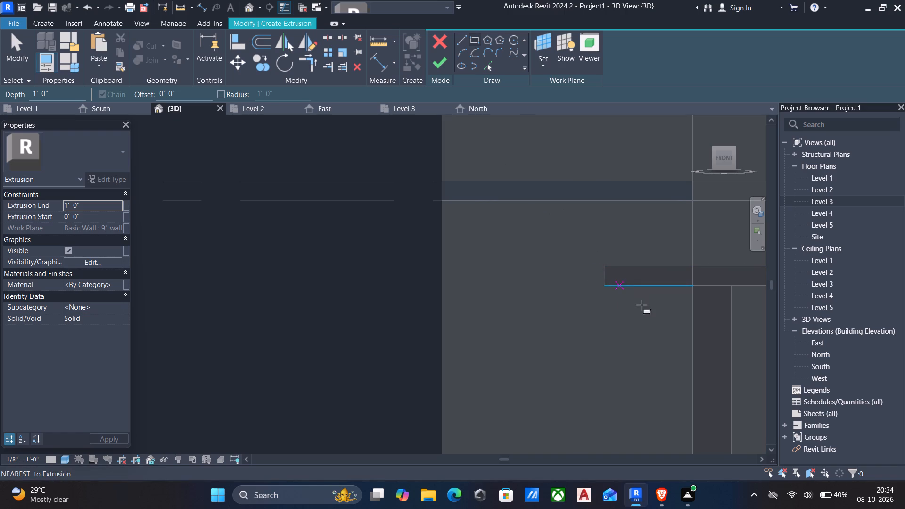
left_click(693, 291)
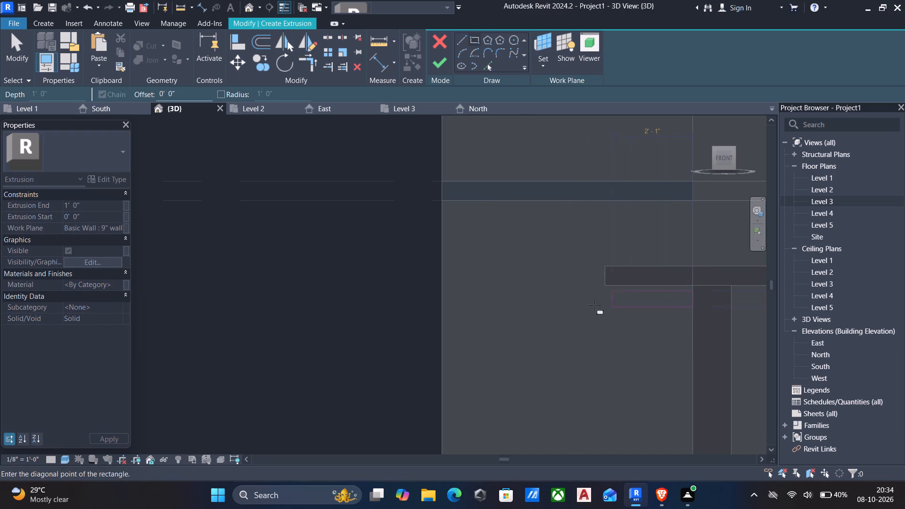
left_click(442, 309)
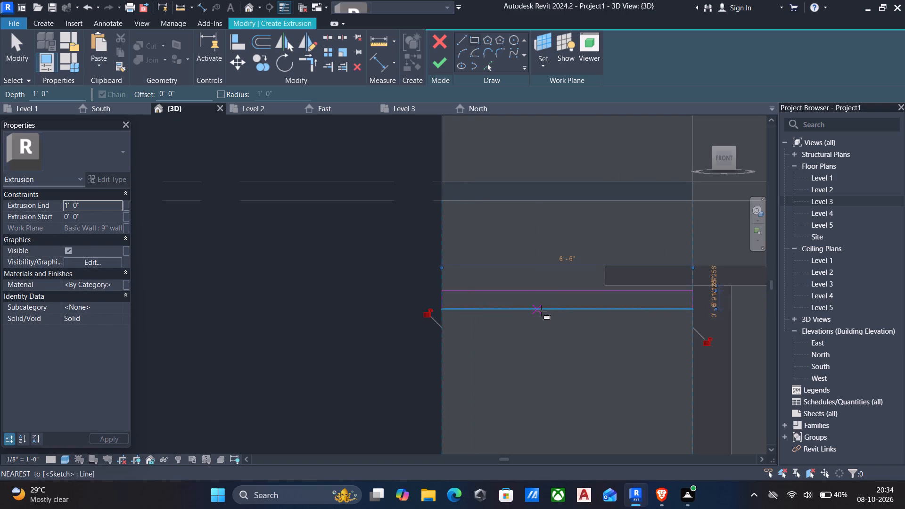
key("Escape")
key("Escape")
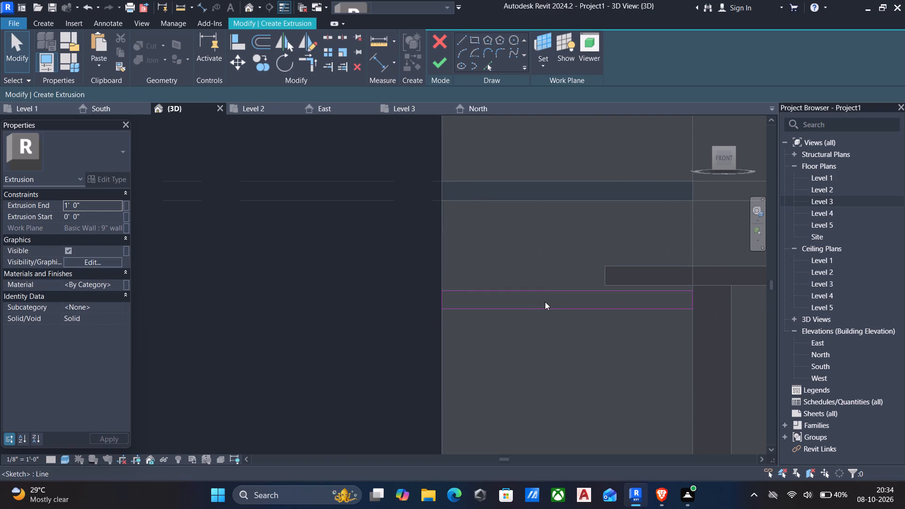
Set the rectangle's height to 6" and finish the extrusion at 1'-0" depth.
left_click(546, 306)
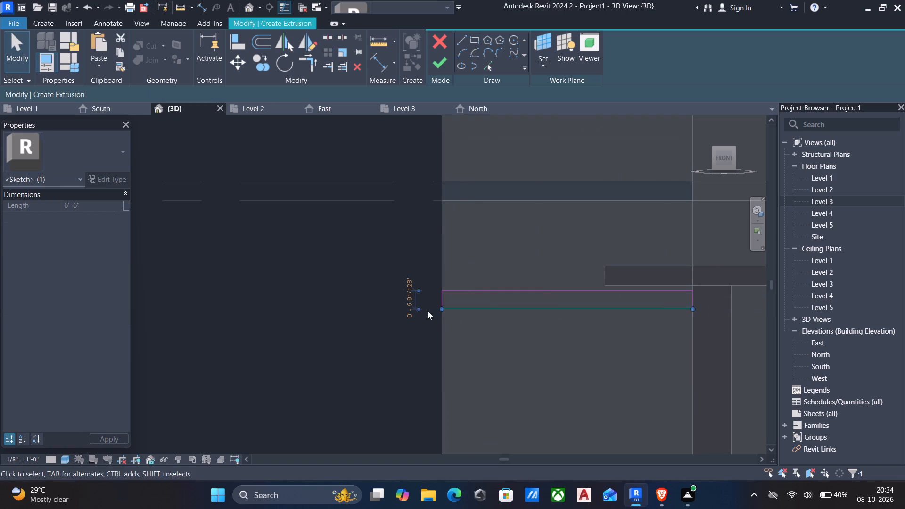
left_click(492, 293)
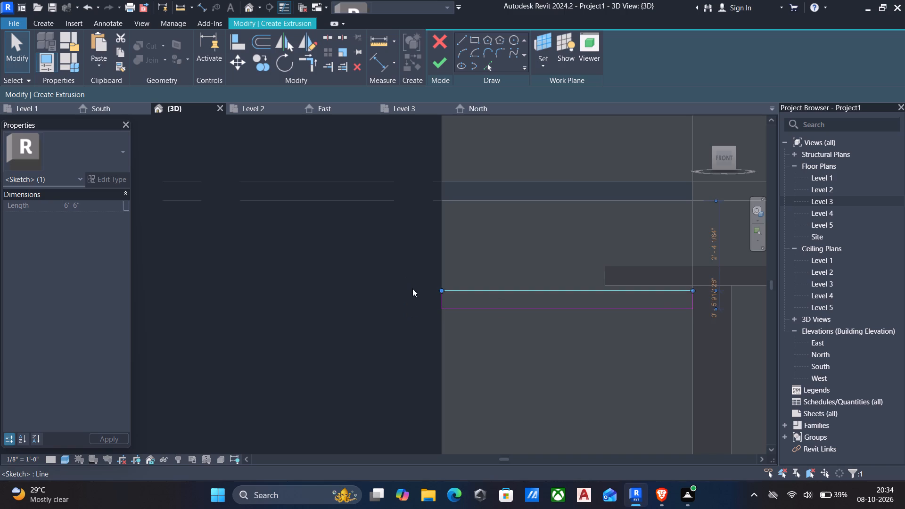
left_click(711, 305)
left_click(714, 300)
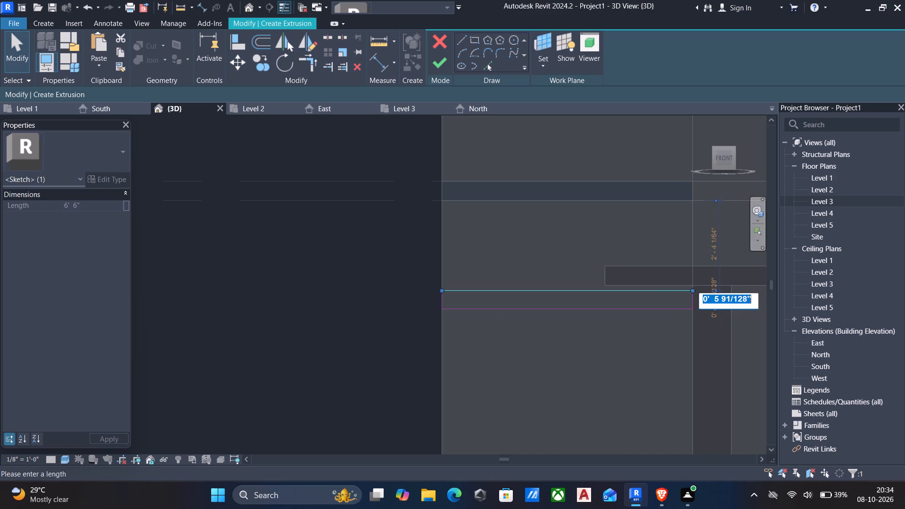
type("6\"")
key("Return")
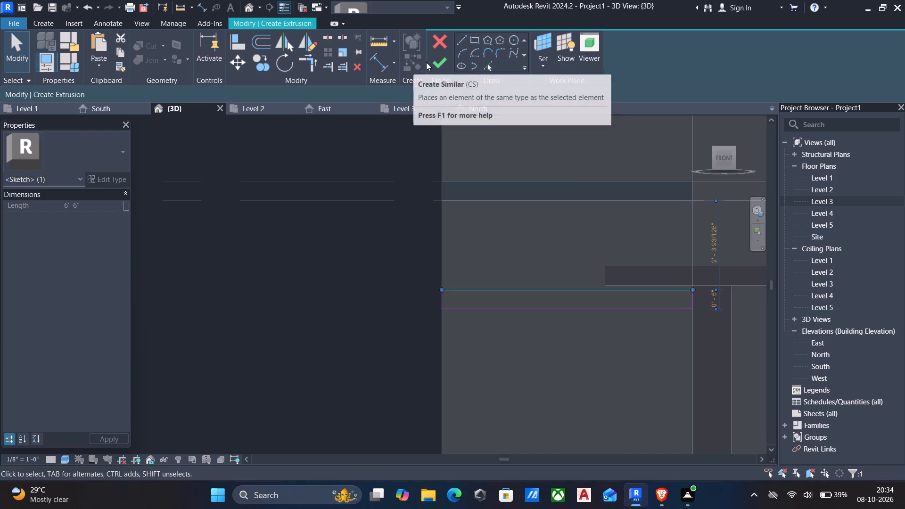
left_click(445, 60)
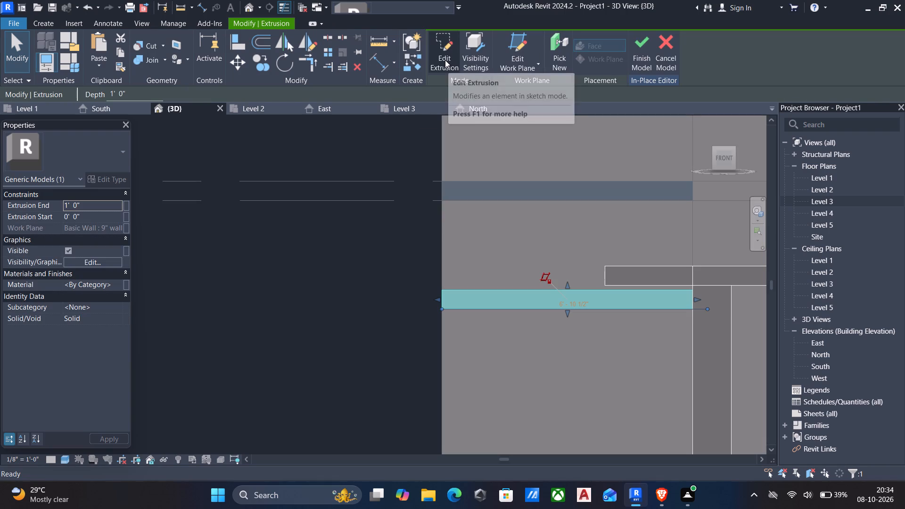
Stretch the new slab's front face farther out from the wall to deepen the projection.
scroll(449, 67, "down", 6)
scroll(457, 174, "down", 1)
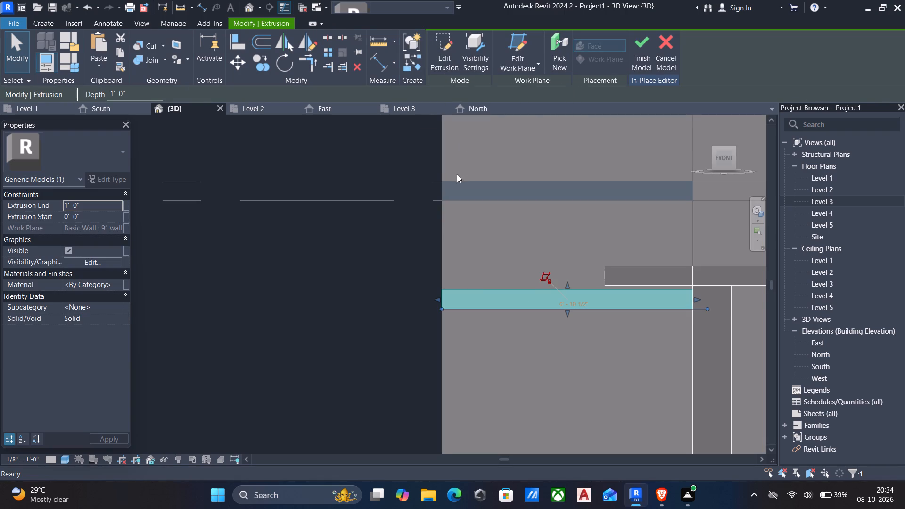
scroll(457, 174, "down", 1)
middle_click_drag(446, 196, 519, 326, "shift")
middle_click(542, 338, "shift")
scroll(546, 288, "up", 4)
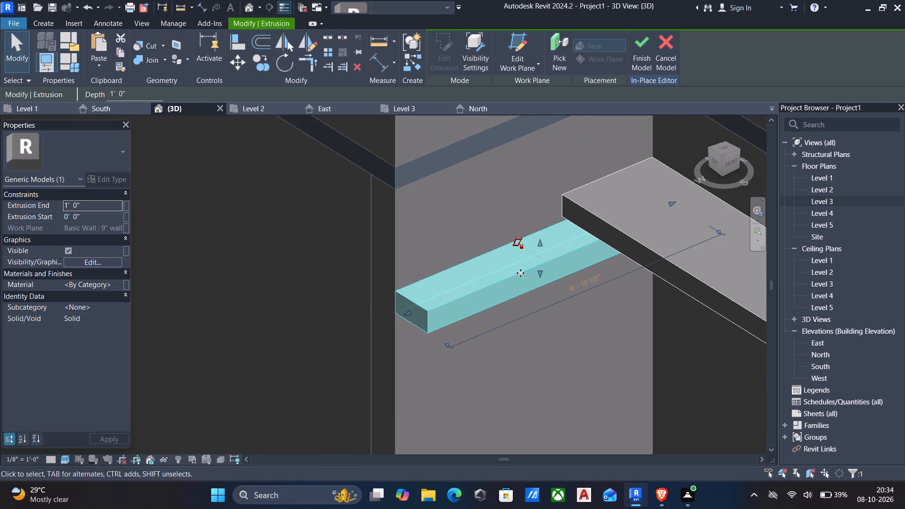
key("Escape")
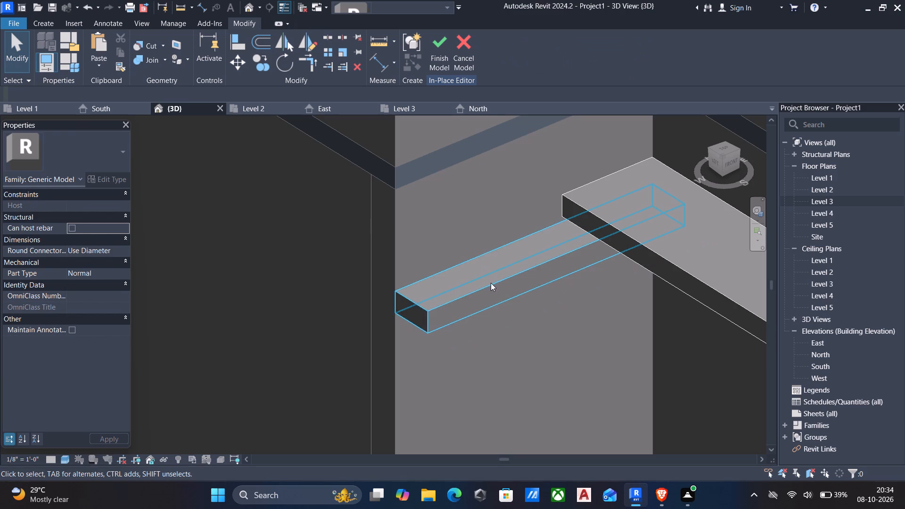
left_click(491, 283)
left_click_drag(558, 272, 574, 285)
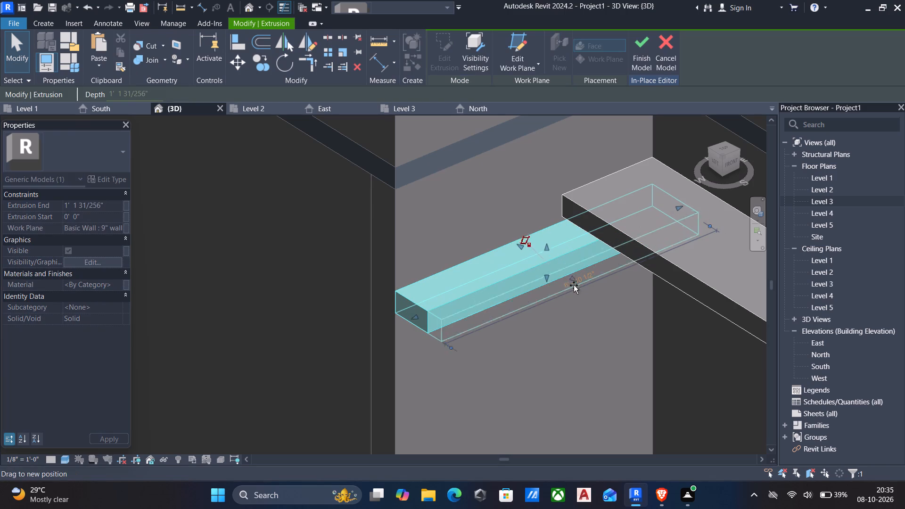
left_click_drag(574, 285, 593, 296)
key("Escape")
Start a solid extrusion with its work plane on the front edge of the 6" roof above the three-pane window beside the porch.
scroll(593, 296, "down", 6)
middle_click_drag(586, 321, 563, 321, "shift")
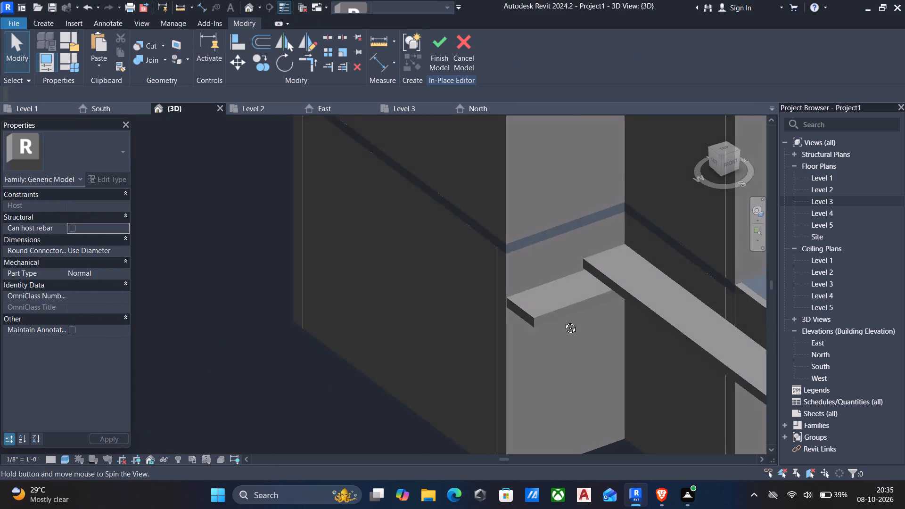
middle_click_drag(563, 321, 427, 292, "shift")
middle_click(427, 292, "shift")
scroll(428, 290, "up", 1)
scroll(440, 281, "down", 5)
middle_click_drag(446, 304, 314, 167)
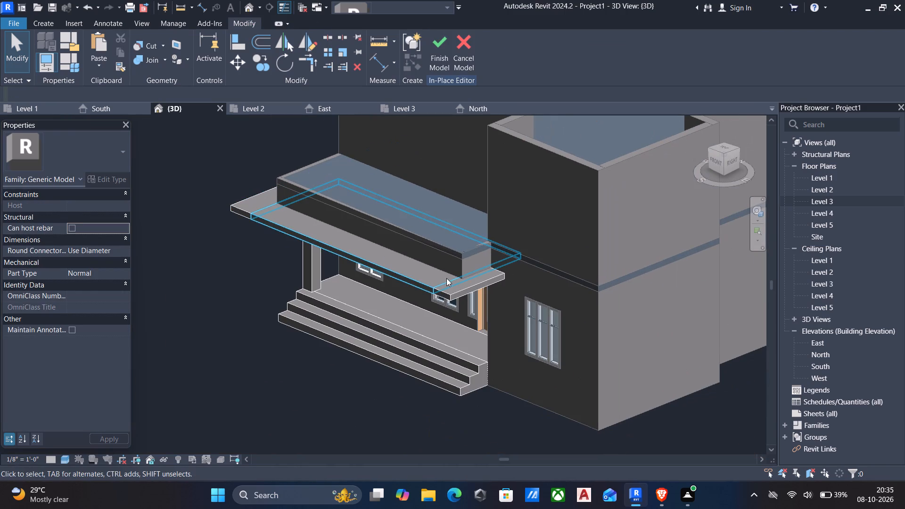
middle_click_drag(446, 278, 474, 255, "shift")
scroll(559, 236, "down", 1)
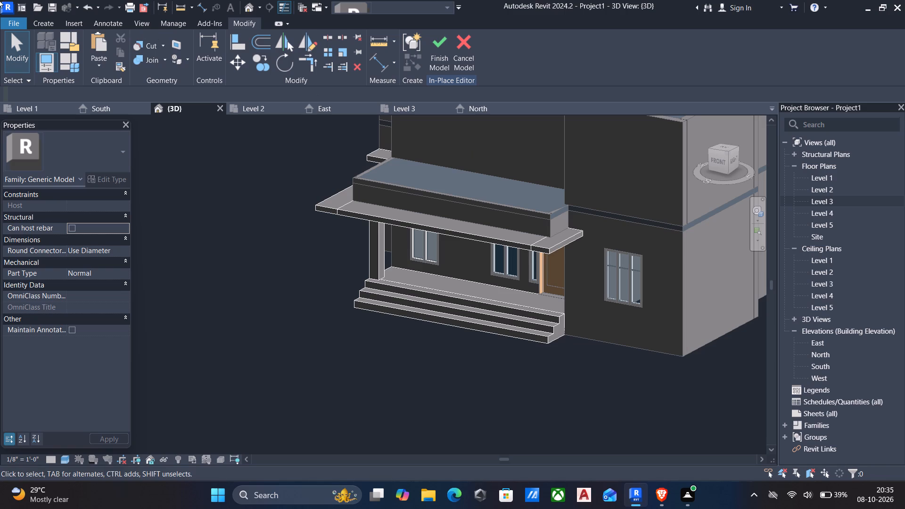
left_click(38, 23)
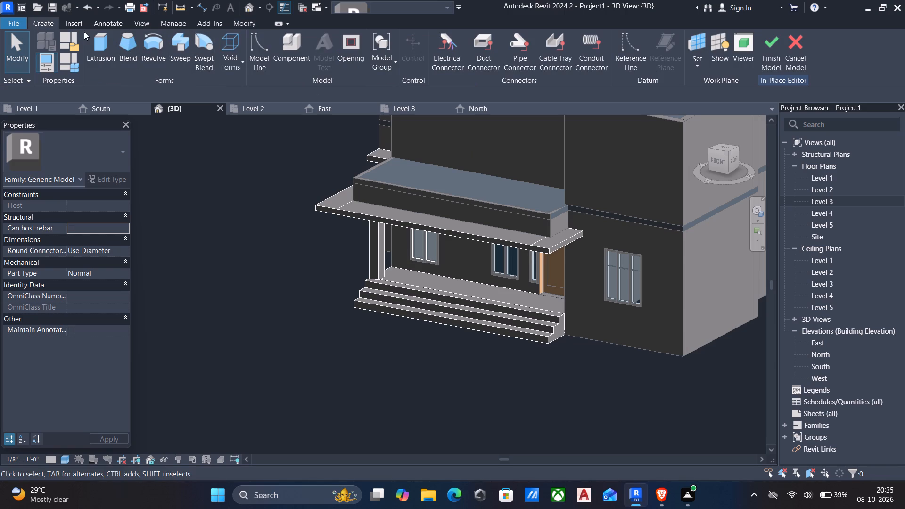
left_click(97, 49)
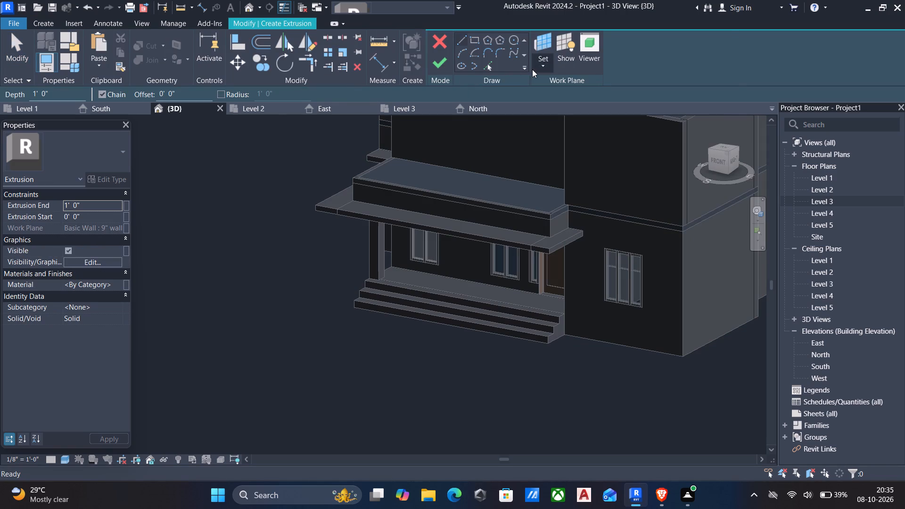
left_click(547, 63)
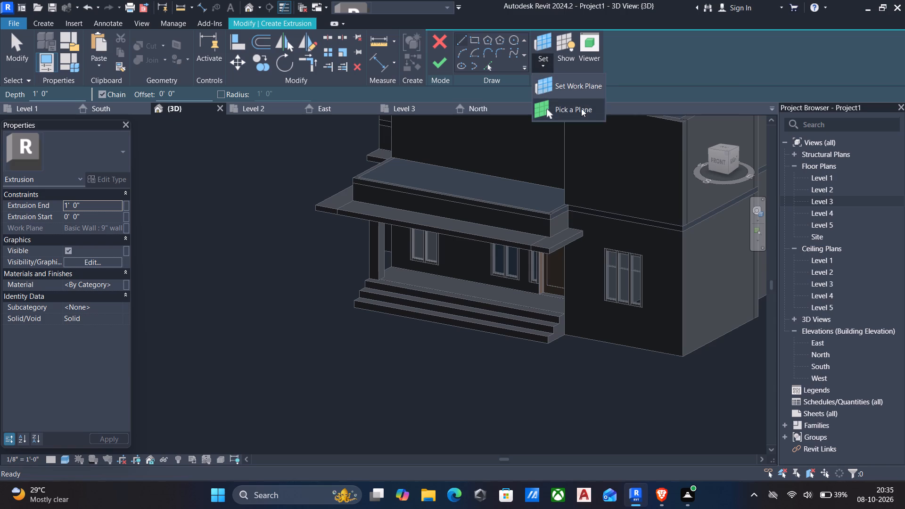
left_click(581, 108)
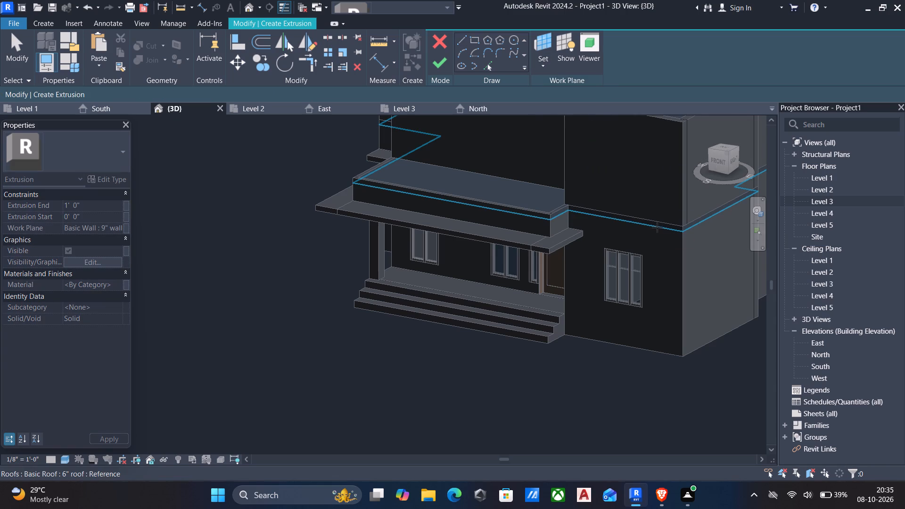
left_click(657, 226)
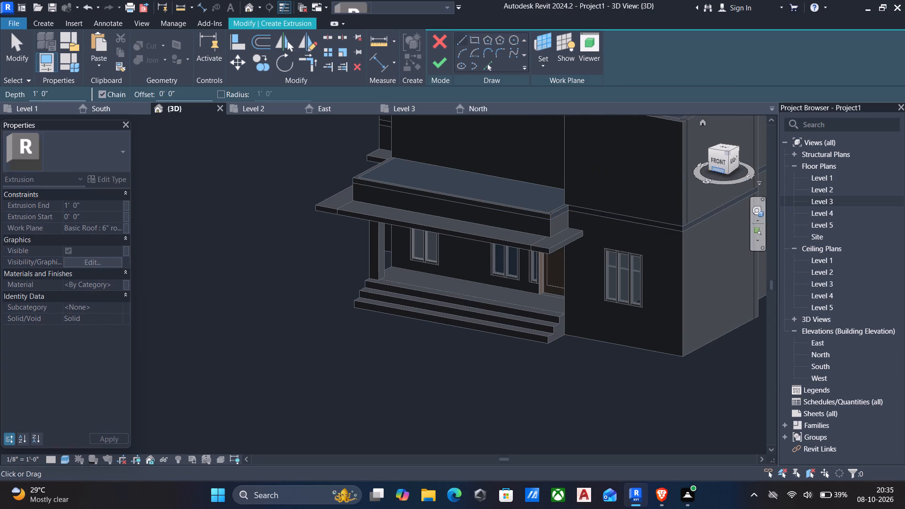
In the front view, sketch a rectangle about 8'-3 1/4" by 9'-0" from the three-pane window's upper-left corner to the wall's lower-right corner.
left_click(721, 165)
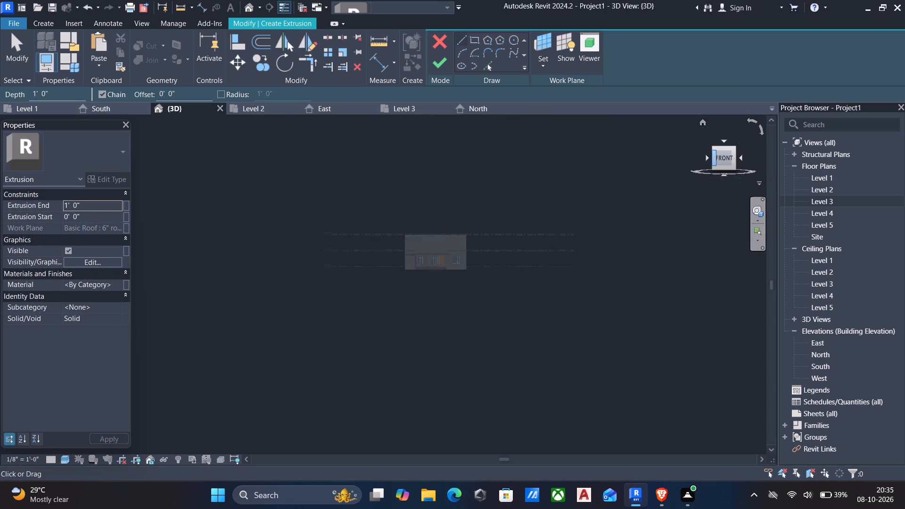
scroll(396, 304, "up", 5)
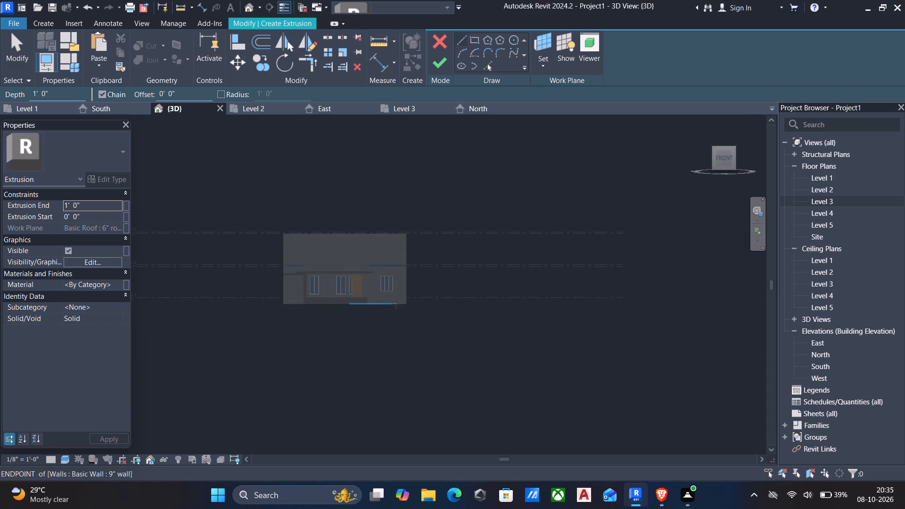
scroll(396, 304, "up", 11)
middle_click_drag(373, 293, 440, 356)
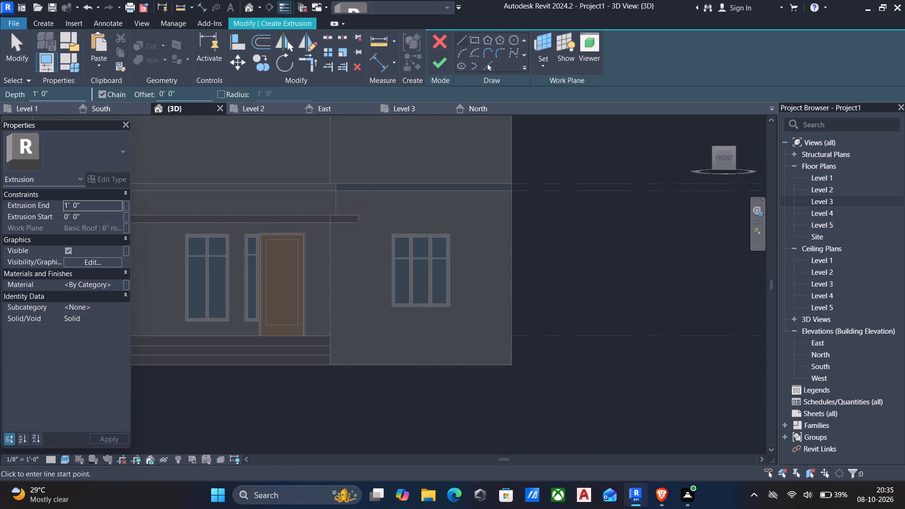
left_click(388, 230)
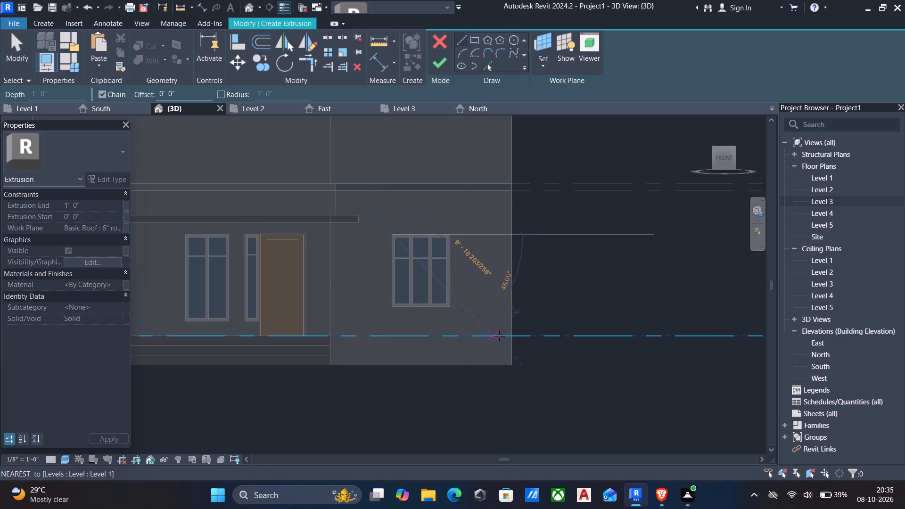
key("Escape")
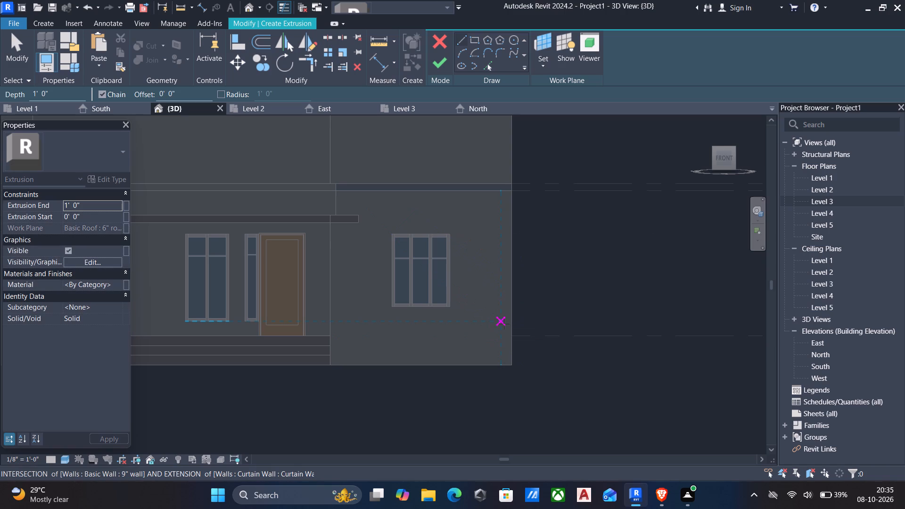
left_click(472, 35)
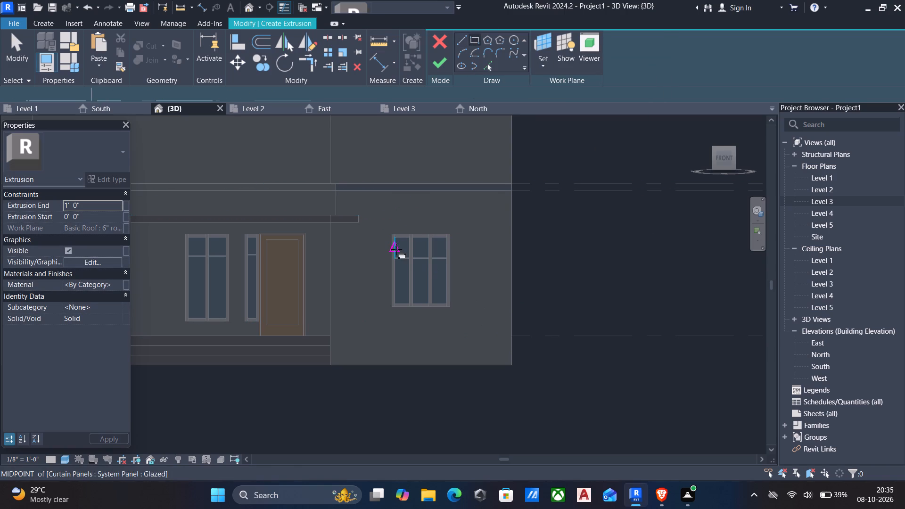
scroll(396, 249, "up", 5)
left_click_drag(385, 222, 392, 232)
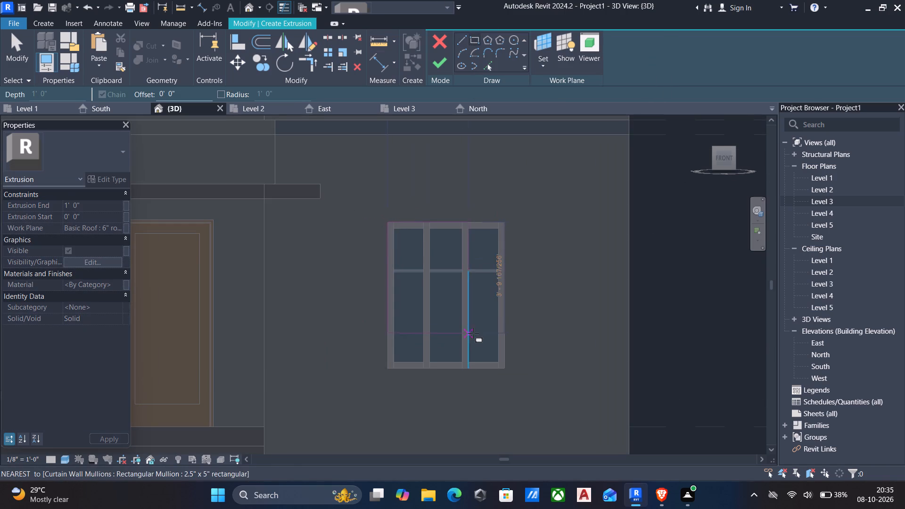
scroll(473, 333, "down", 5)
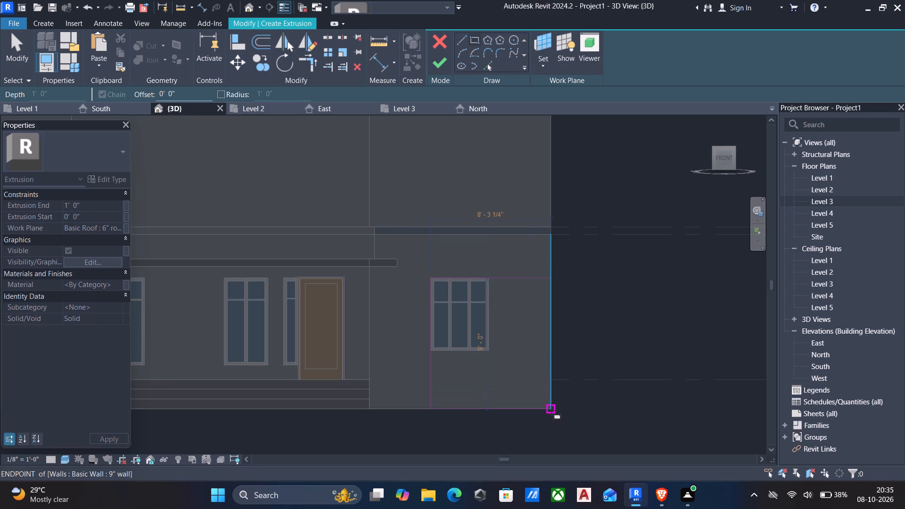
left_click(551, 410)
key("Escape")
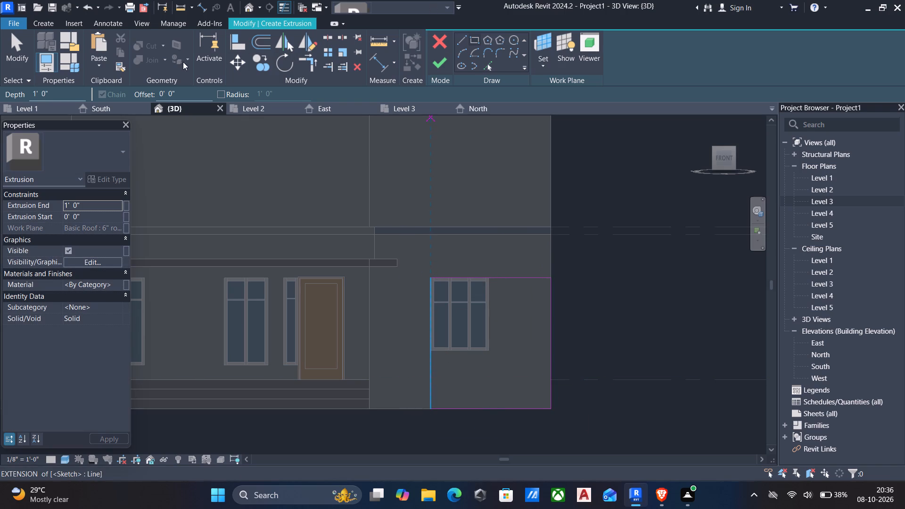
Sketch a second rectangle around the first, using the same corner points with a 6" outward offset.
left_click_drag(197, 95, 103, 77)
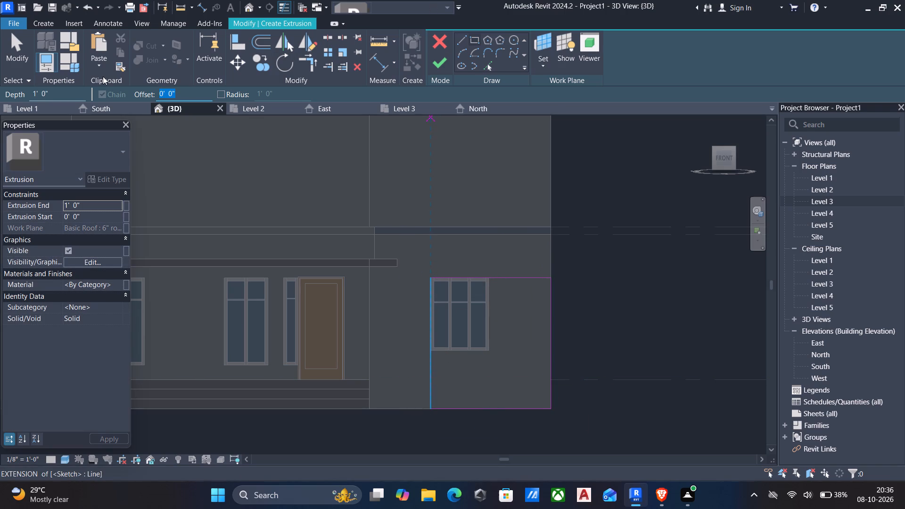
key("6")
key("shift+quotedbl")
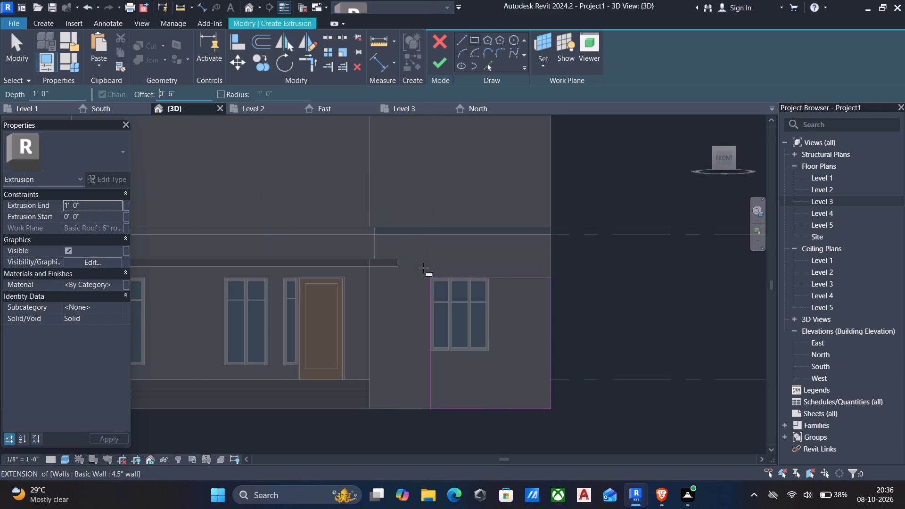
left_click(431, 277)
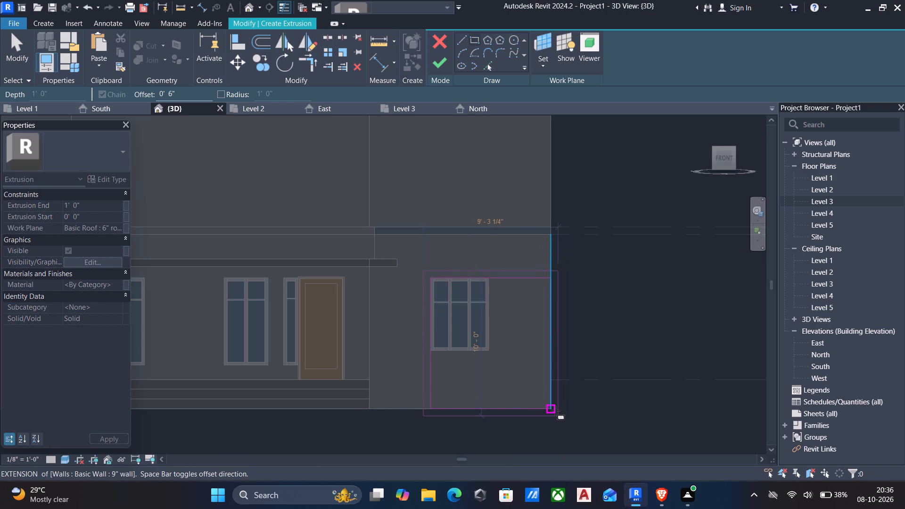
left_click(555, 410)
key("Escape")
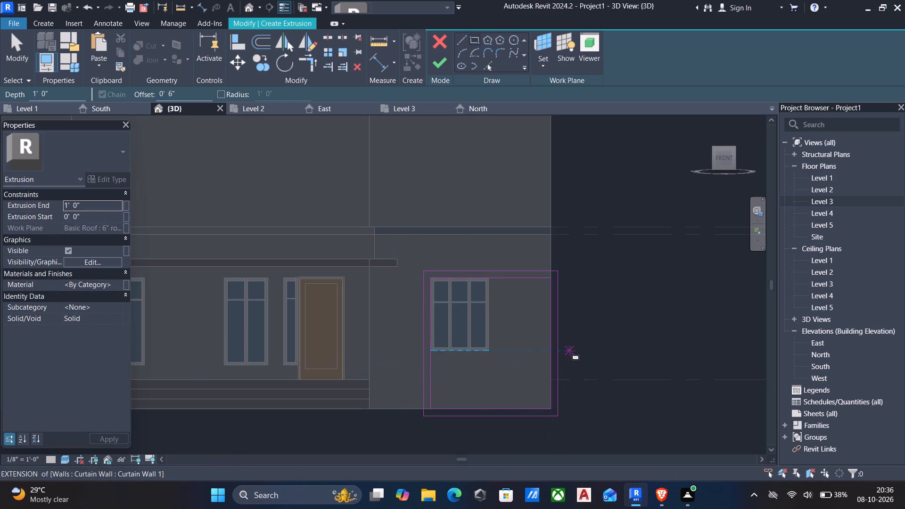
Finish the frame extrusion around the window and stretch its front face out to a depth of about 3'-0".
scroll(574, 350, "down", 6)
middle_click_drag(580, 353, 522, 378, "shift")
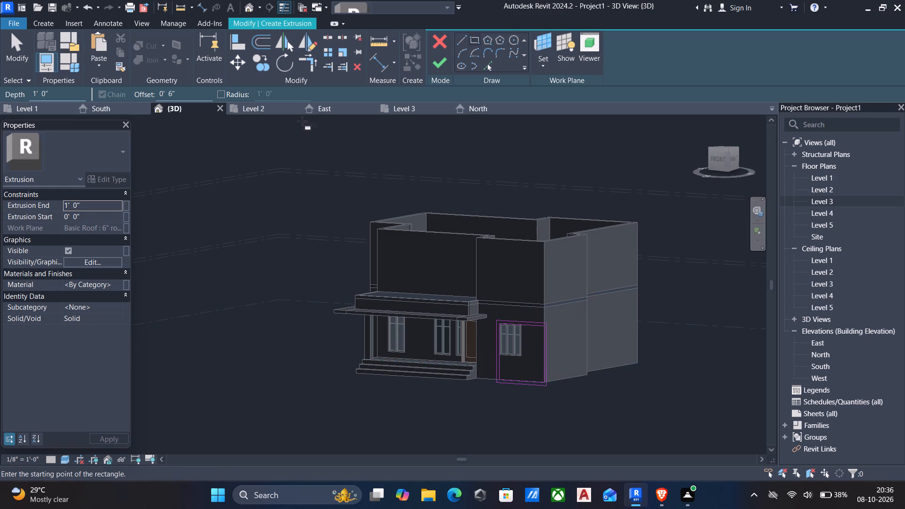
left_click(438, 60)
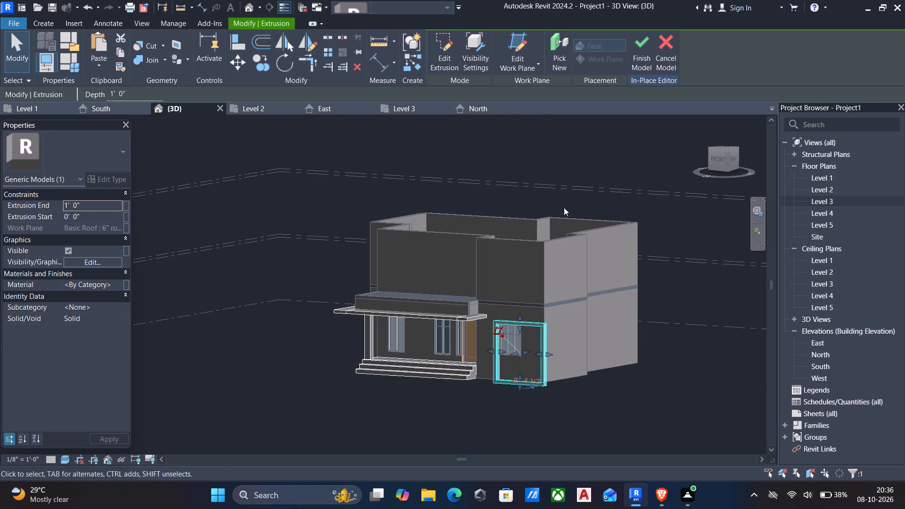
left_click_drag(513, 353, 512, 355)
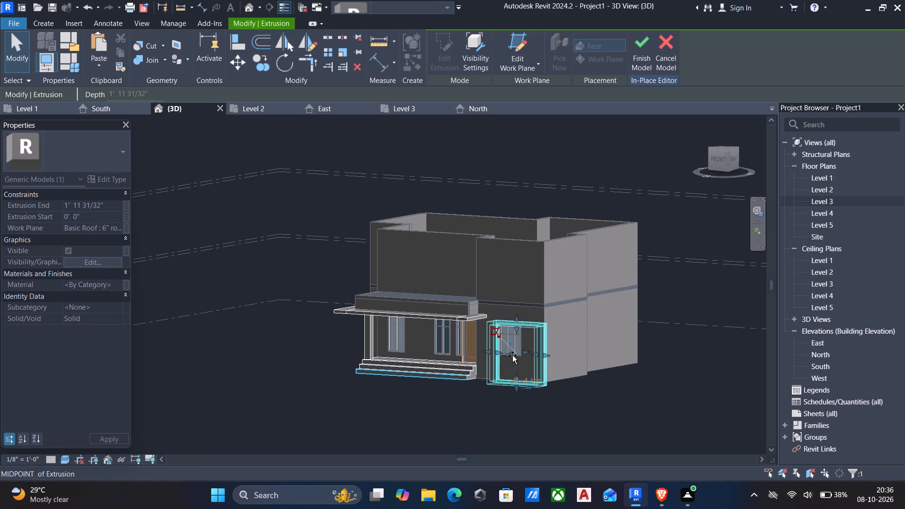
left_click_drag(512, 355, 510, 358)
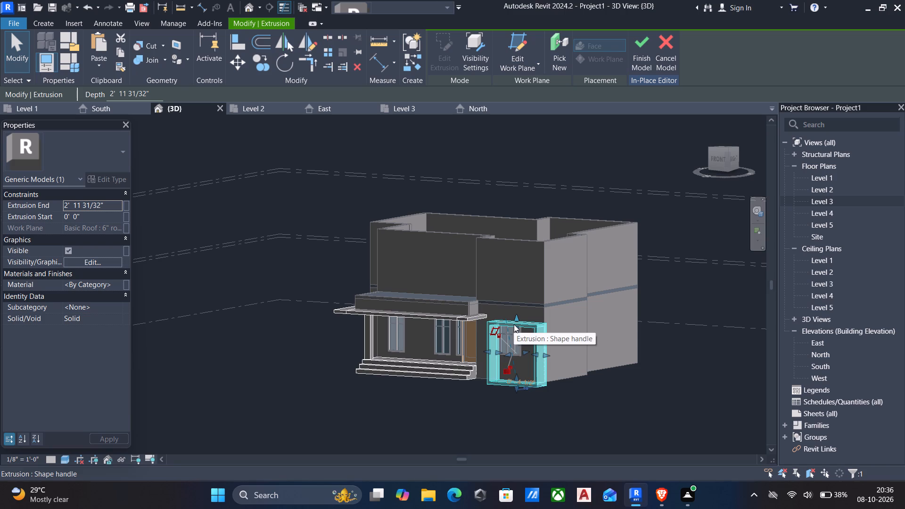
key("Escape")
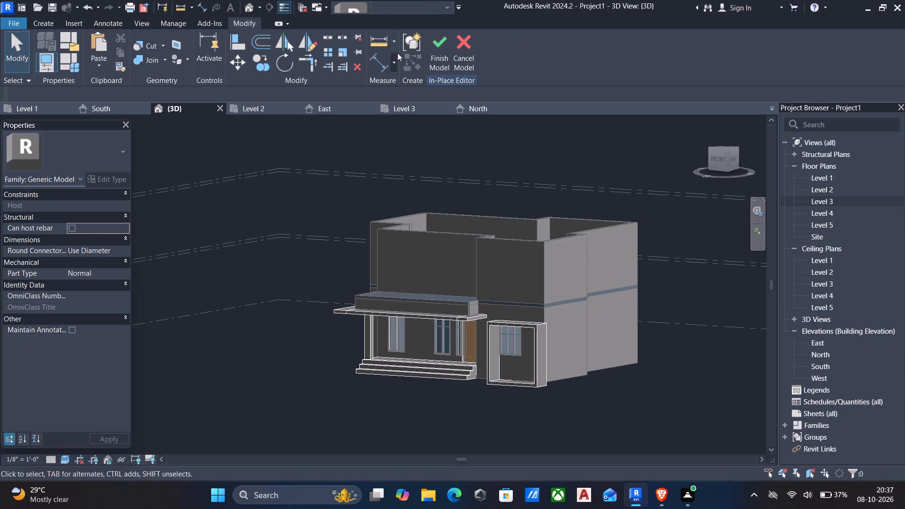
Finish the in-place model.
left_click(438, 46)
Copy the framed three-pane curtain wall window and paste it aligned to Level 3.
scroll(530, 358, "up", 6)
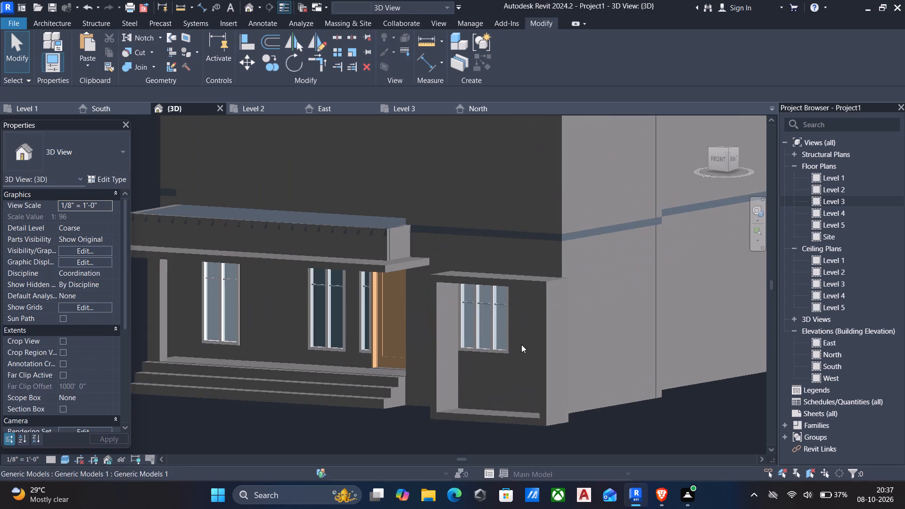
left_click(496, 319)
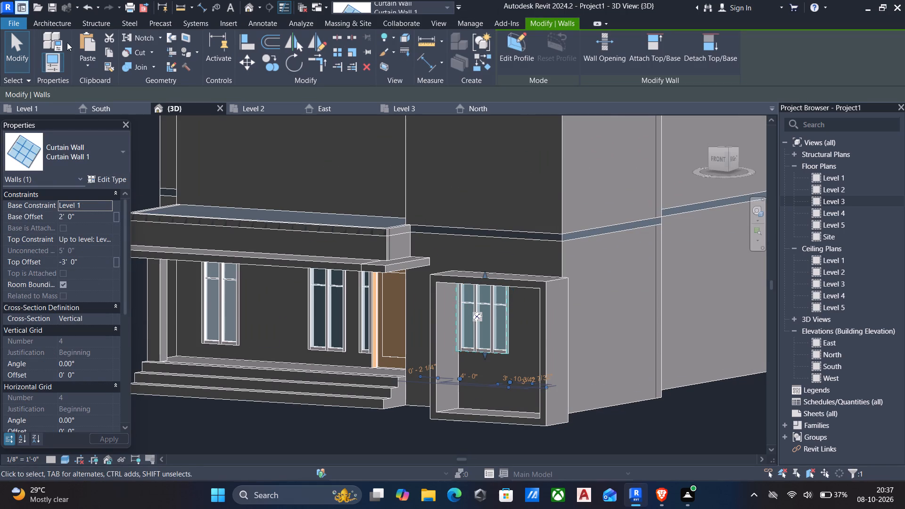
left_click(109, 50)
left_click(85, 68)
left_click(130, 109)
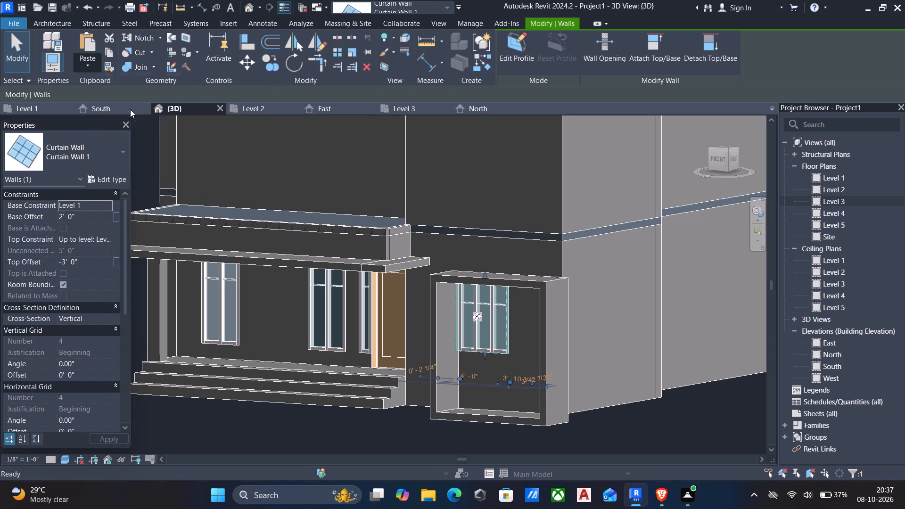
left_click(387, 186)
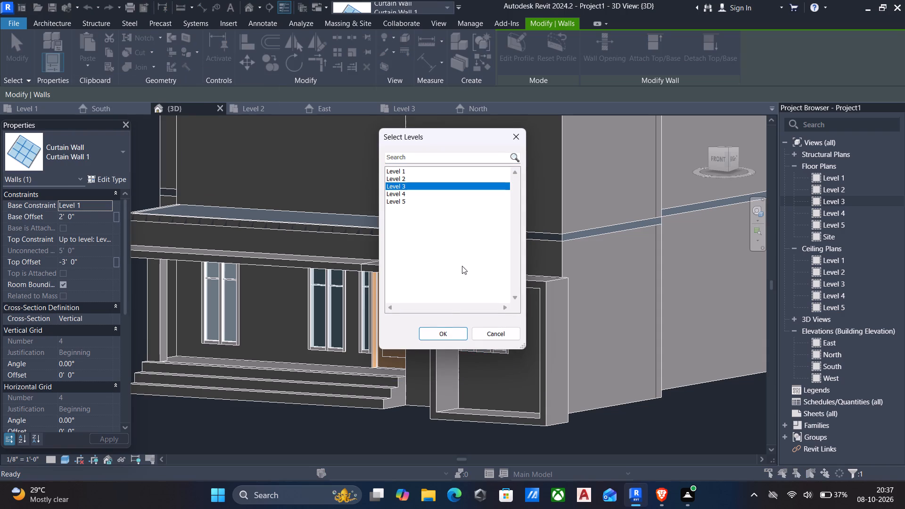
left_click(439, 328)
In the Level 3 floor plan, cut the front wall with the pasted curtain wall window using Cut Geometry.
scroll(445, 212, "down", 5)
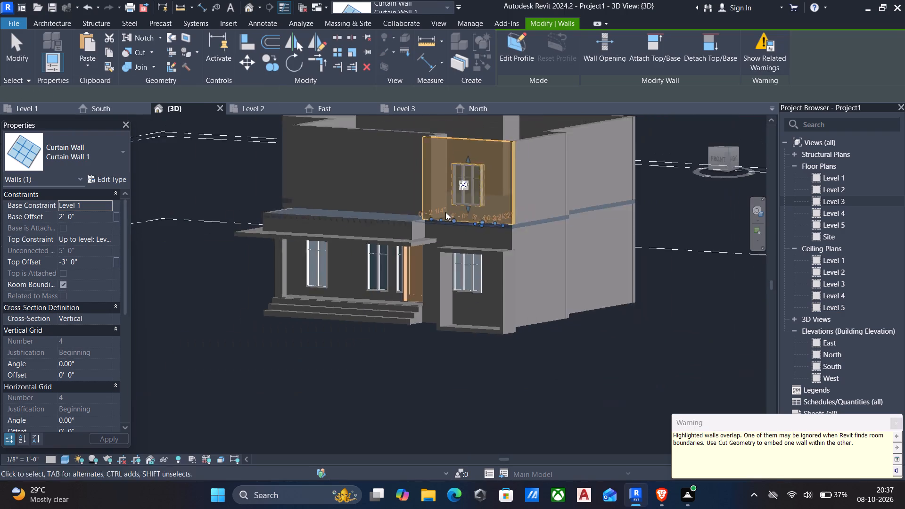
scroll(445, 212, "down", 1)
scroll(433, 267, "up", 1)
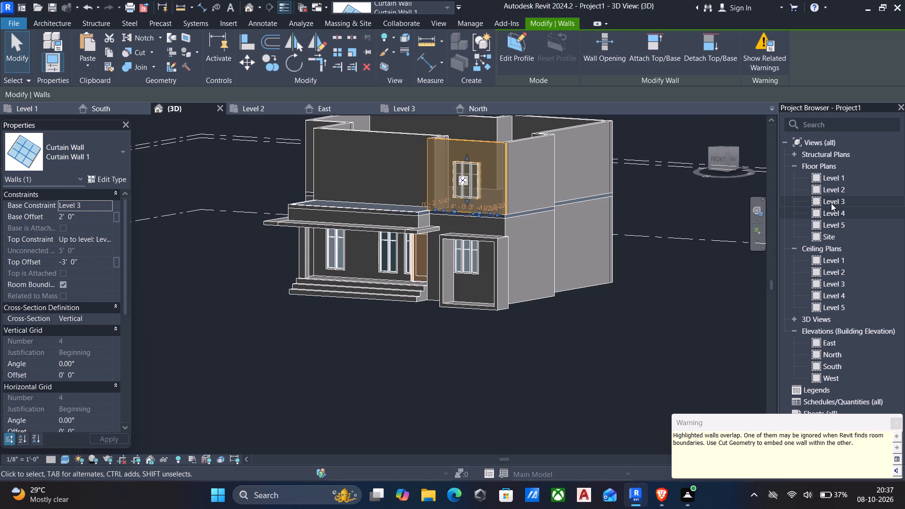
double_click(831, 203)
scroll(674, 272, "down", 7)
middle_click_drag(654, 284, 532, 287)
scroll(532, 287, "up", 4)
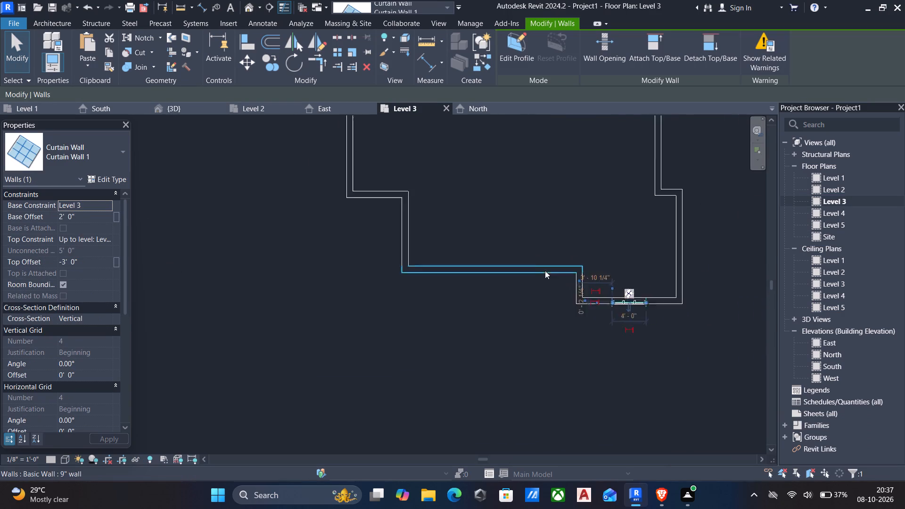
scroll(545, 271, "up", 1)
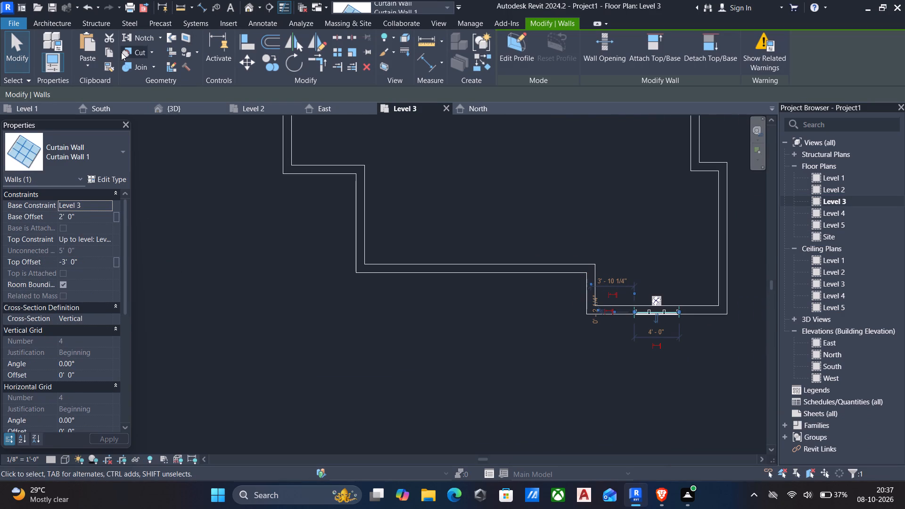
left_click(122, 52)
scroll(738, 292, "up", 4)
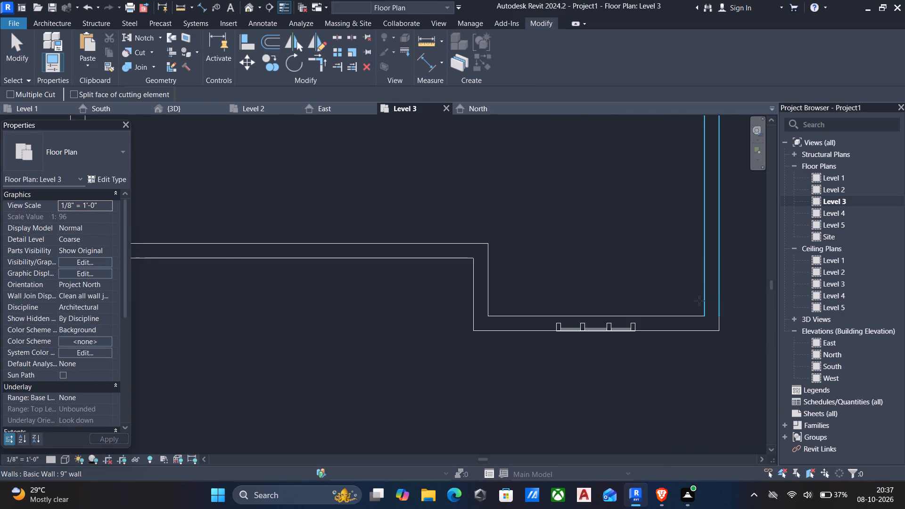
left_click(691, 312)
left_click(599, 326)
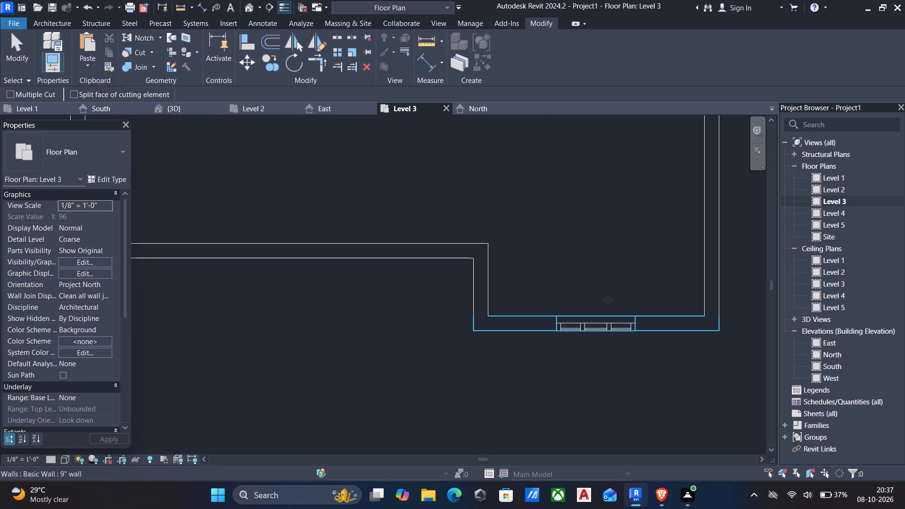
Return to the 3D view and open the front facade's in-place generic model for editing.
left_click(252, 9)
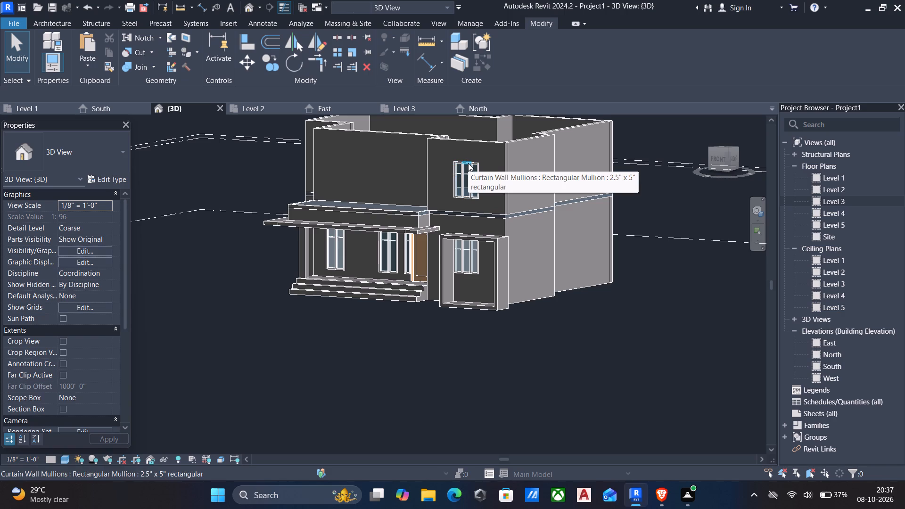
left_click(483, 233)
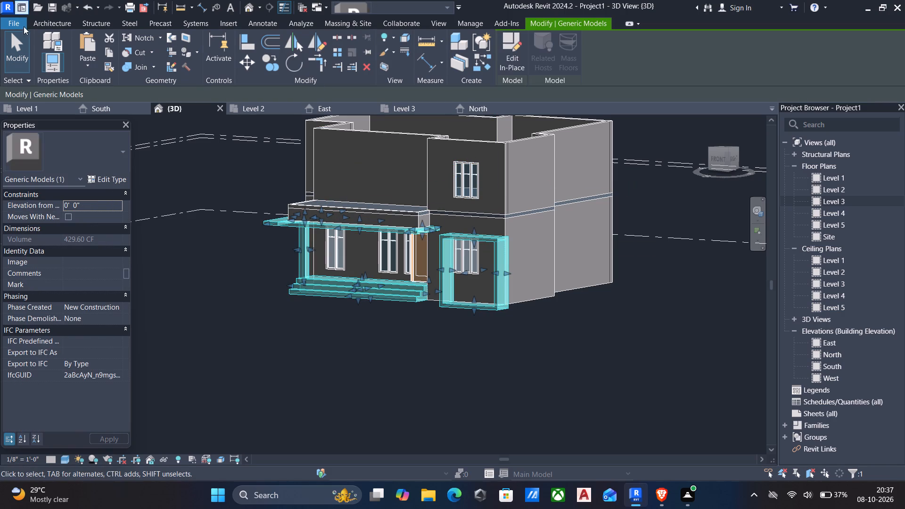
left_click(517, 43)
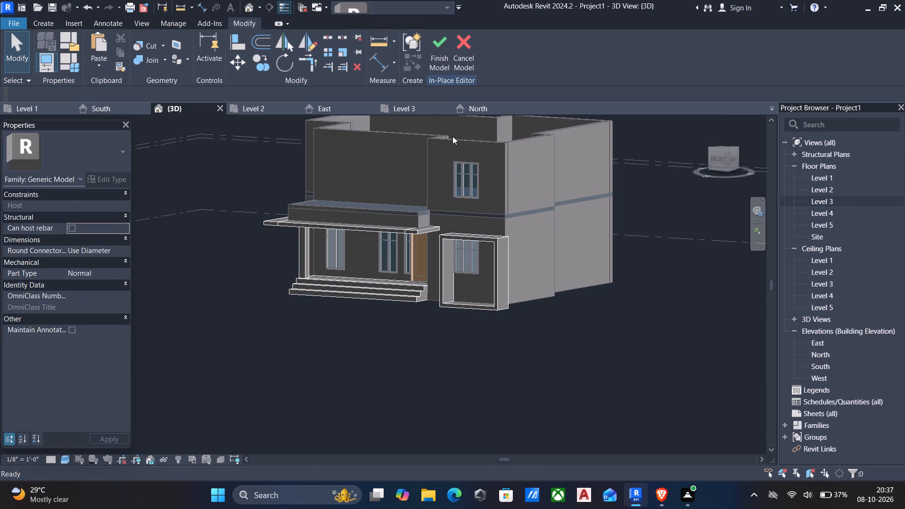
Start an extrusion on the upper front wall face and sketch a rectangle about 8'-3" by 5'-0" from the window's outer edge to the wall's end.
middle_click_drag(452, 137, 510, 144, "shift")
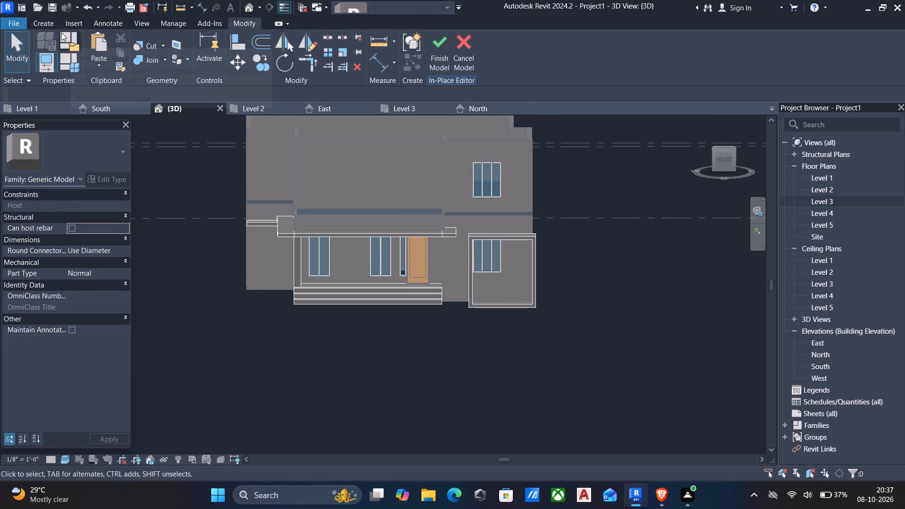
left_click(53, 23)
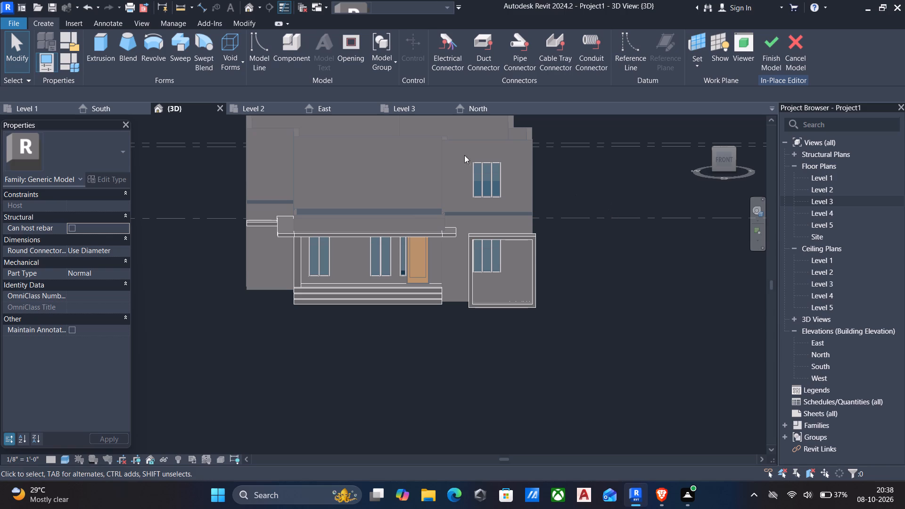
left_click(105, 48)
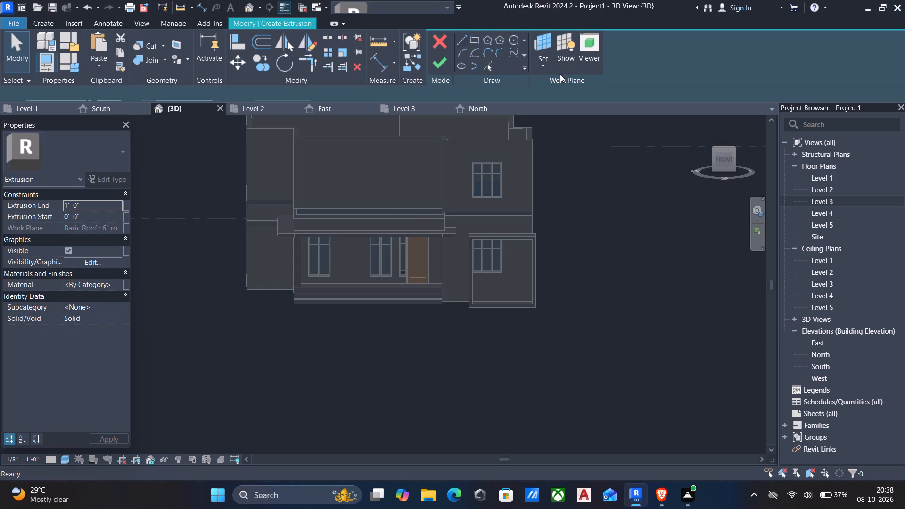
left_click(536, 65)
left_click(561, 108)
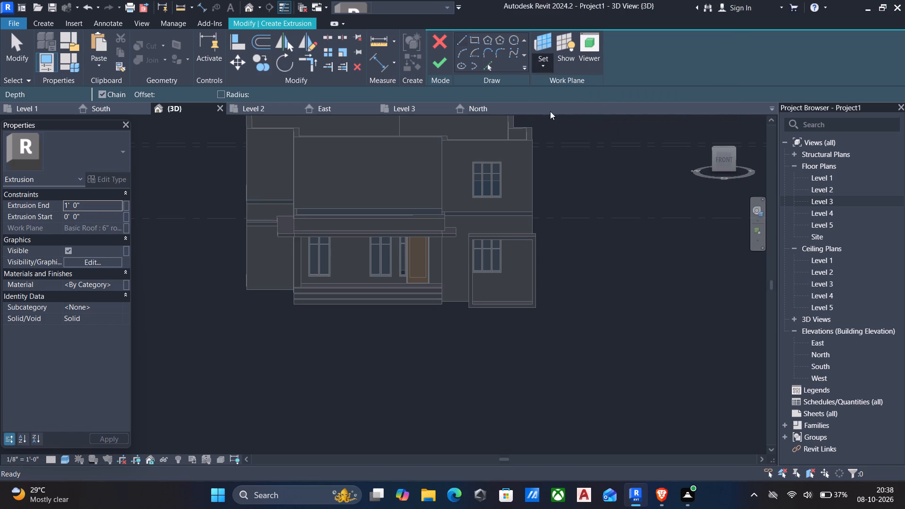
left_click(485, 144)
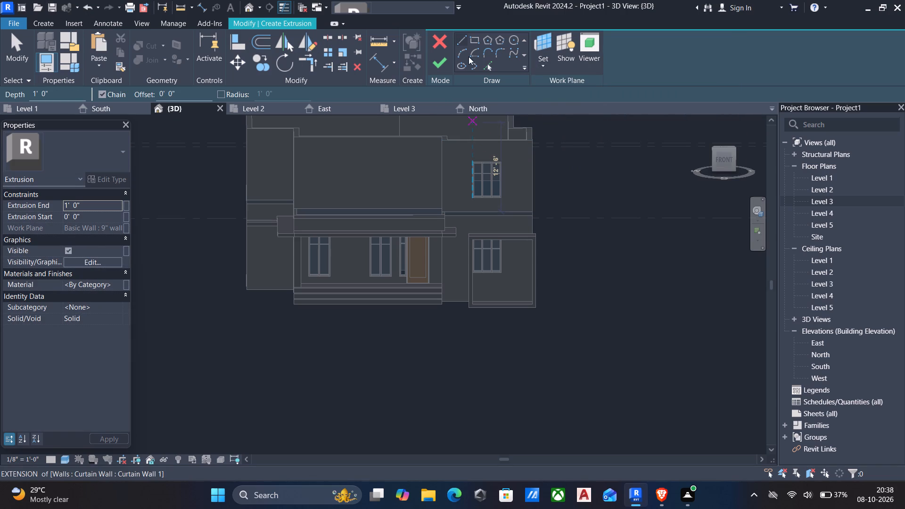
left_click(476, 40)
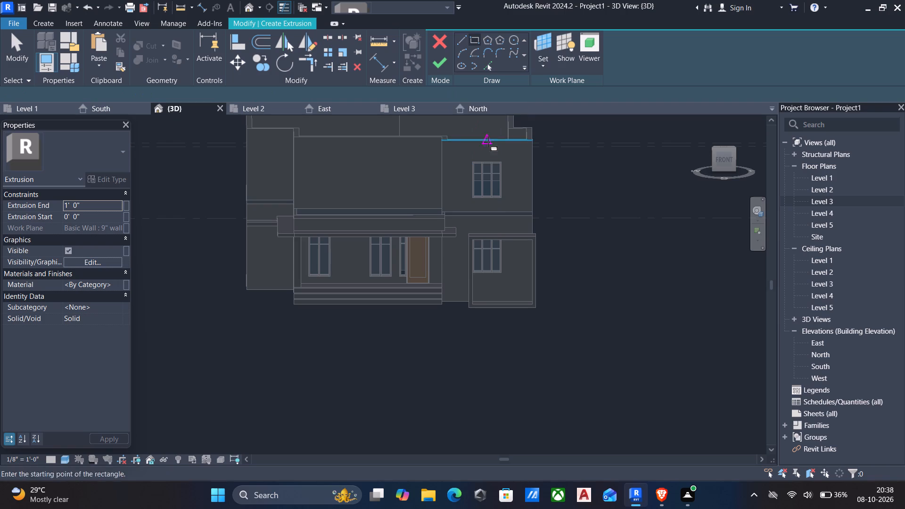
scroll(471, 183, "up", 9)
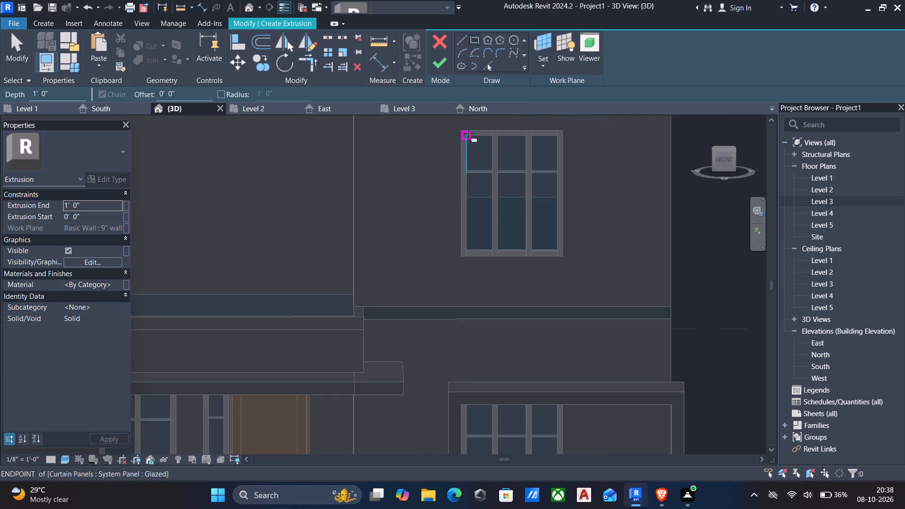
left_click(457, 132)
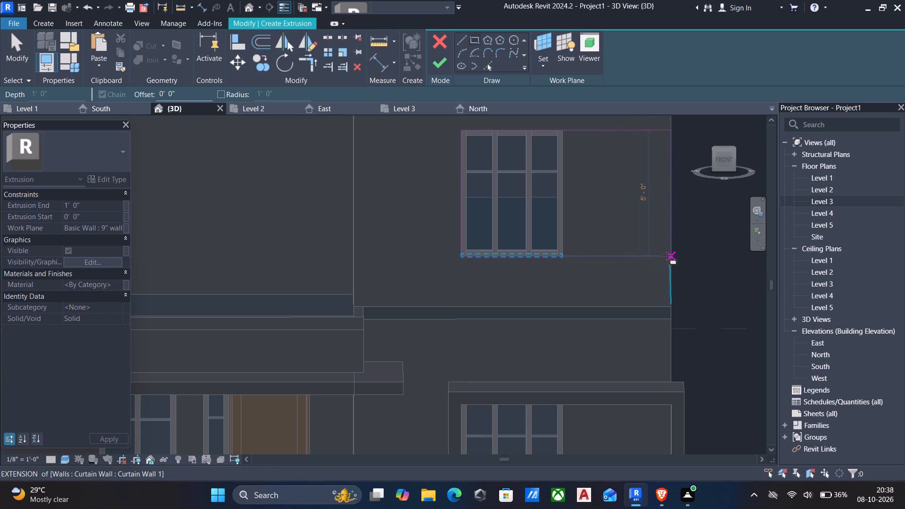
left_click(667, 255)
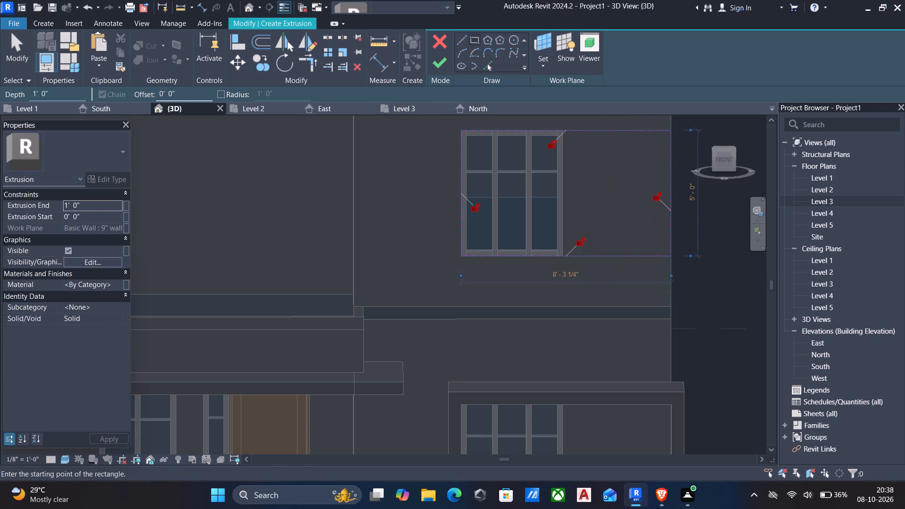
Sketch a second rectangle over the same corner points with a 6" outward offset and finish the upper window's frame extrusion.
left_click_drag(197, 92, 0, 74)
key("6")
key("shift+quotedbl")
scroll(425, 182, "down", 2)
scroll(415, 214, "up", 1)
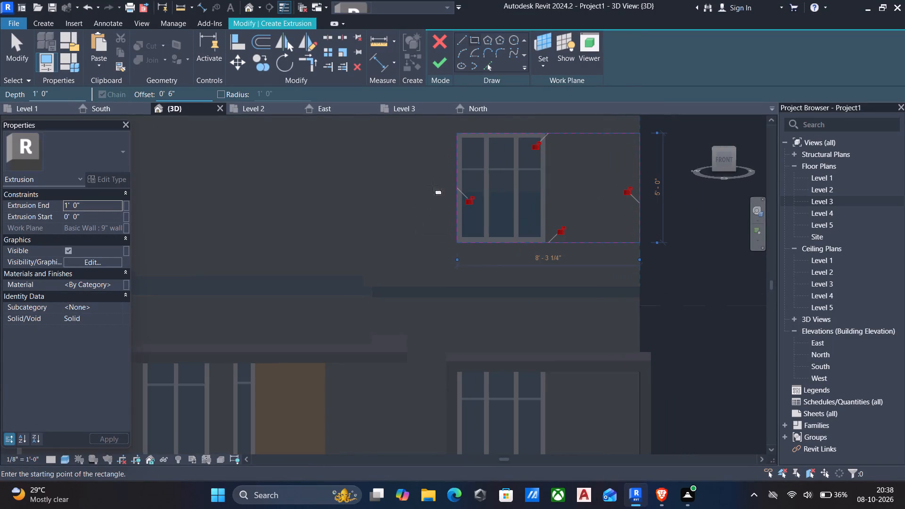
left_click(456, 136)
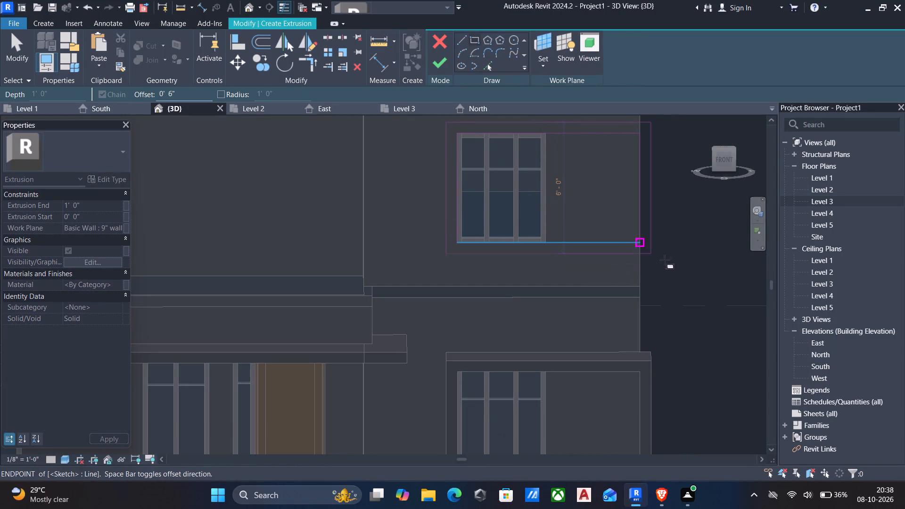
left_click(641, 245)
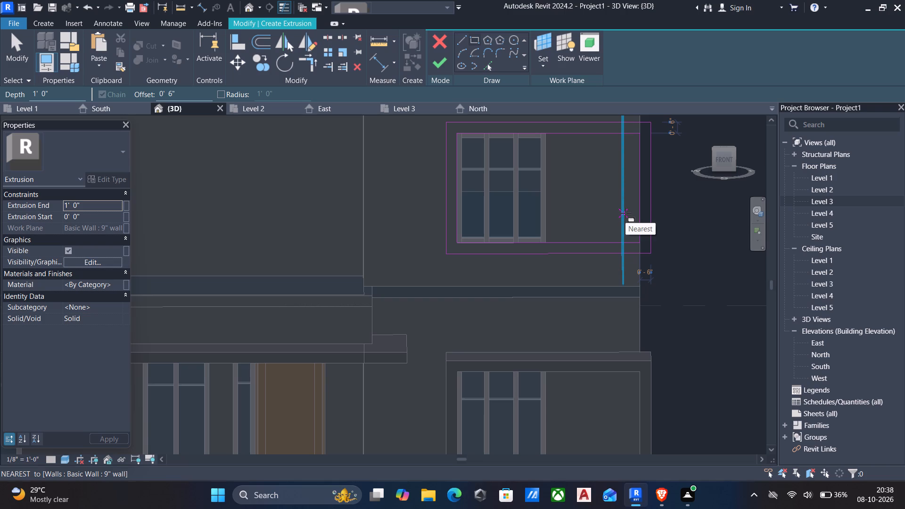
left_click(437, 60)
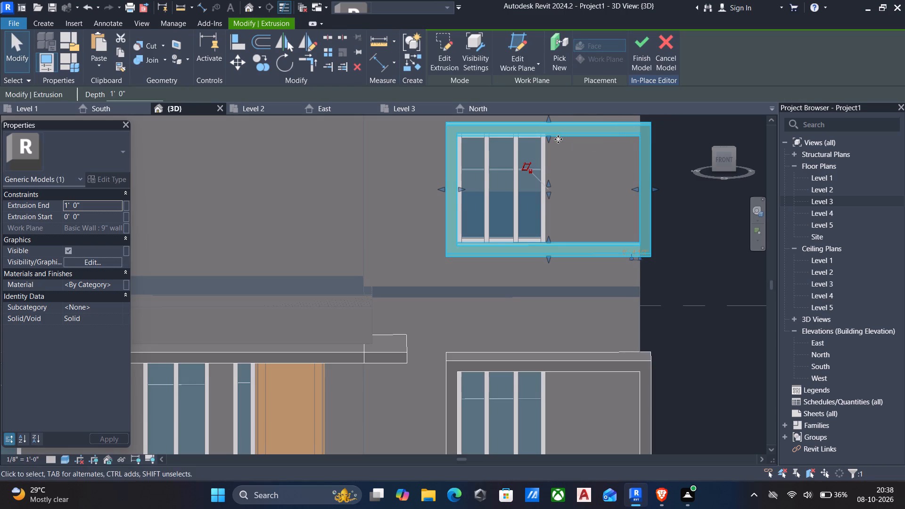
Extrude a 1'-0" deep panel on the wall face, about 4'-3" by 5'-0", filling the space beside the upper window inside its frame.
left_click(50, 21)
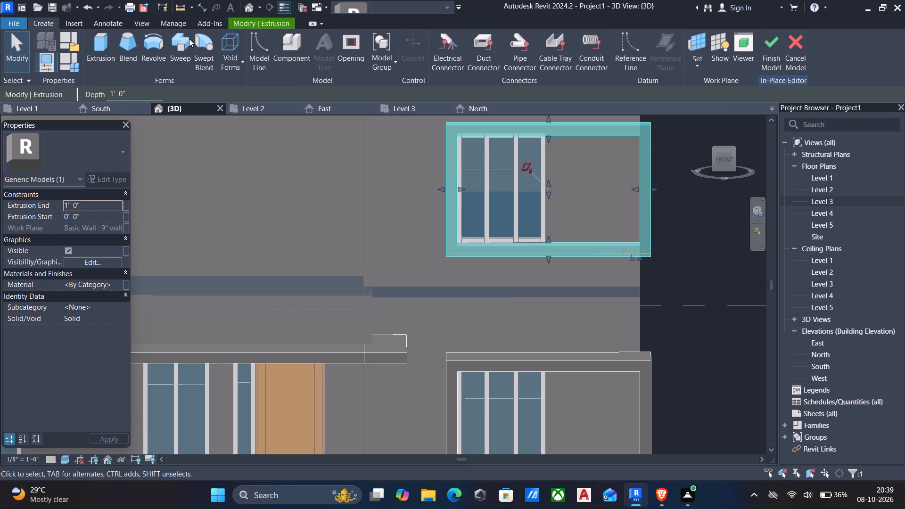
left_click(98, 38)
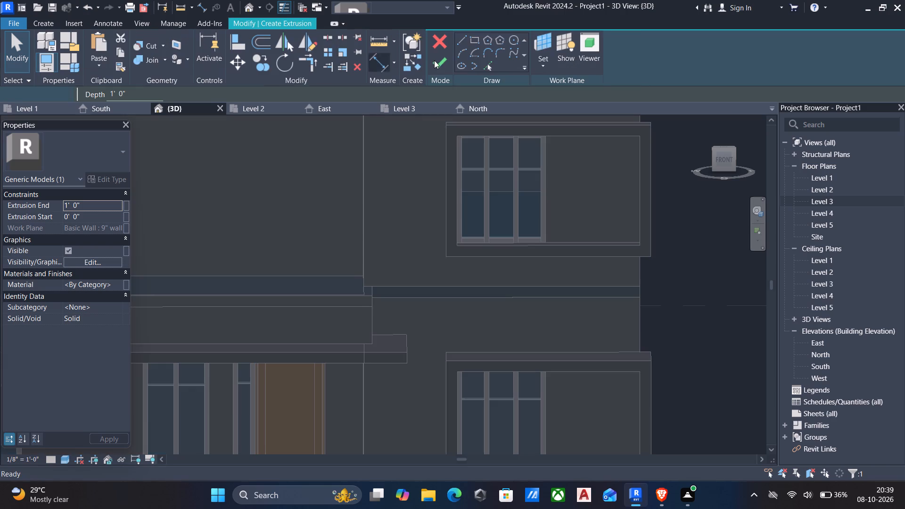
left_click(541, 71)
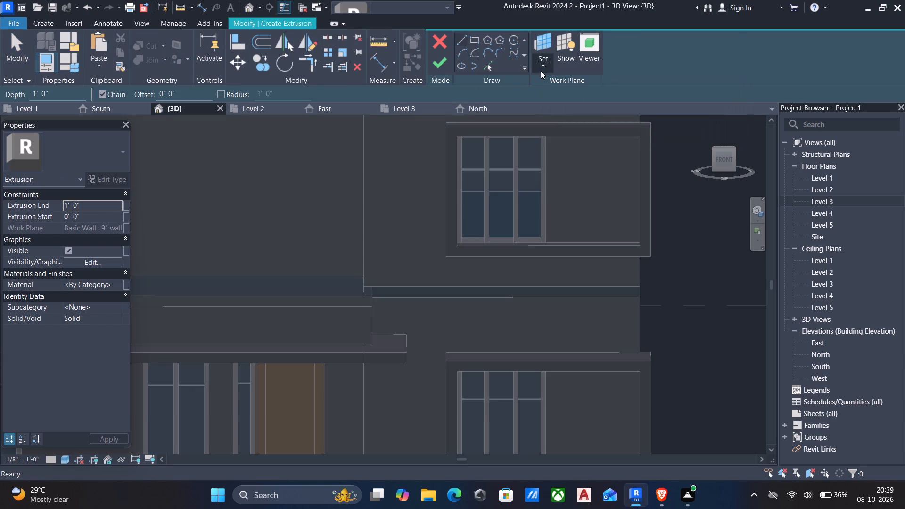
left_click(562, 106)
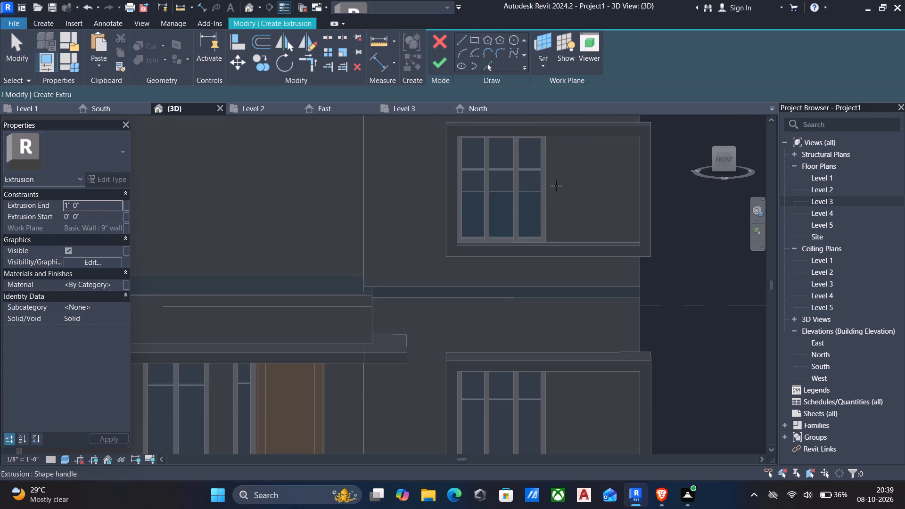
left_click(551, 181)
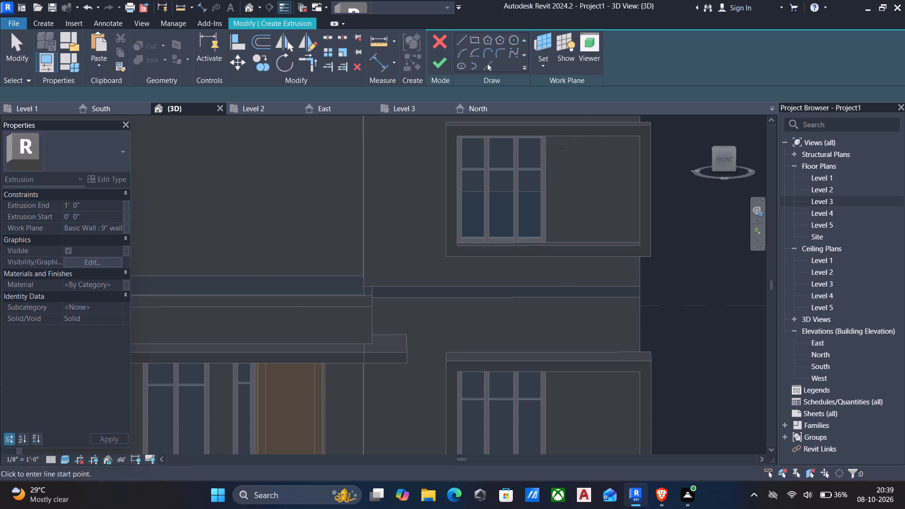
left_click(474, 43)
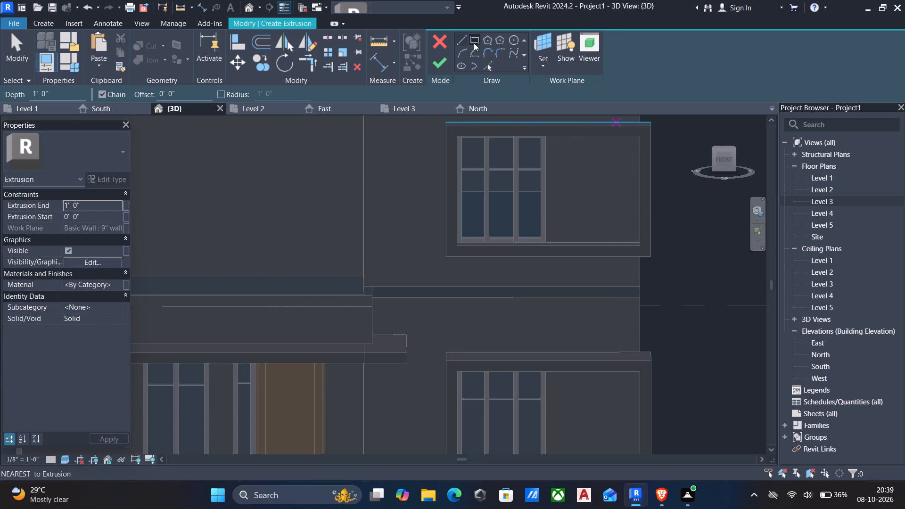
left_click(549, 137)
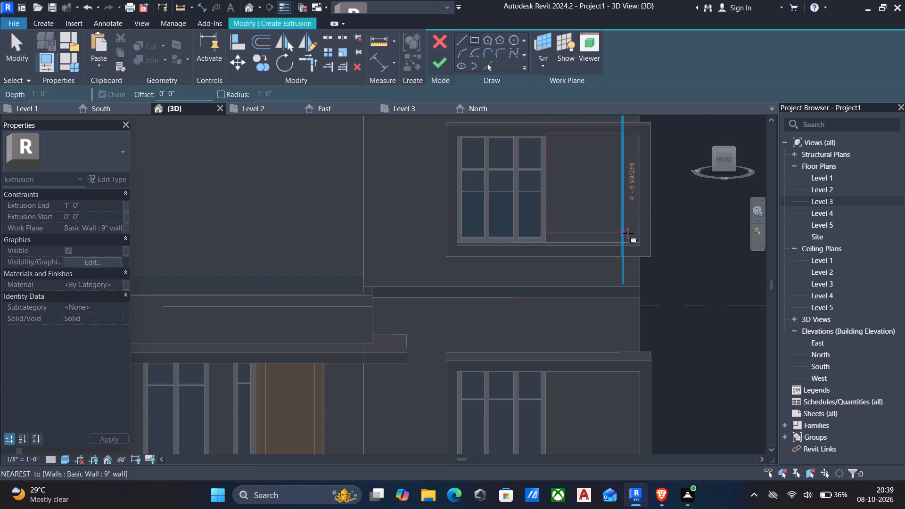
scroll(638, 245, "up", 4)
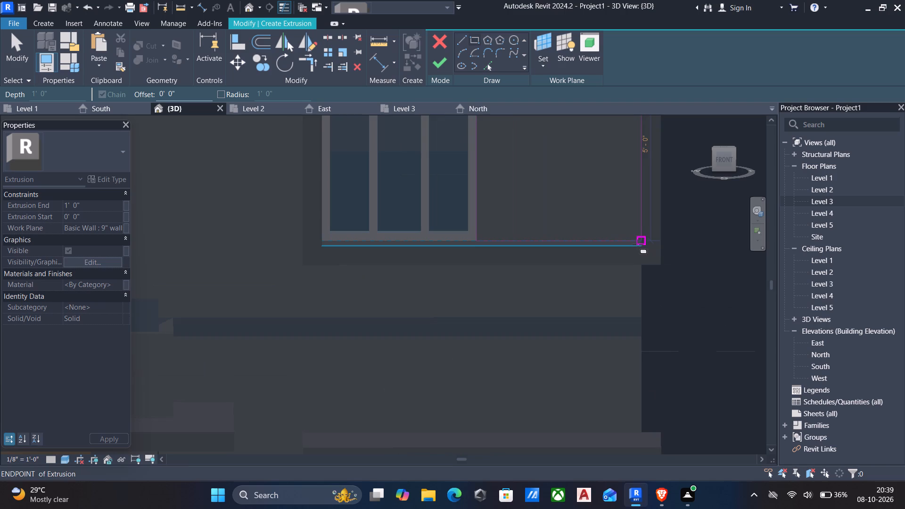
scroll(616, 233, "up", 5)
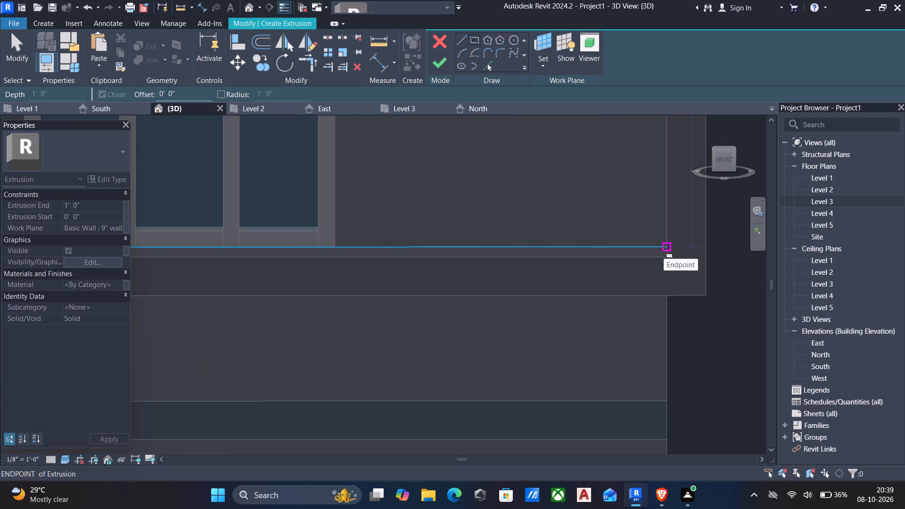
left_click(664, 249)
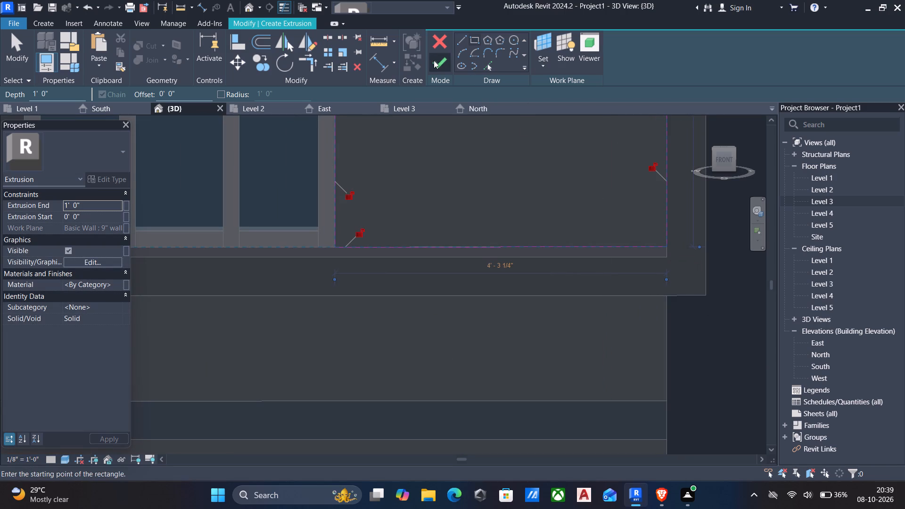
left_click(434, 60)
scroll(508, 142, "down", 10)
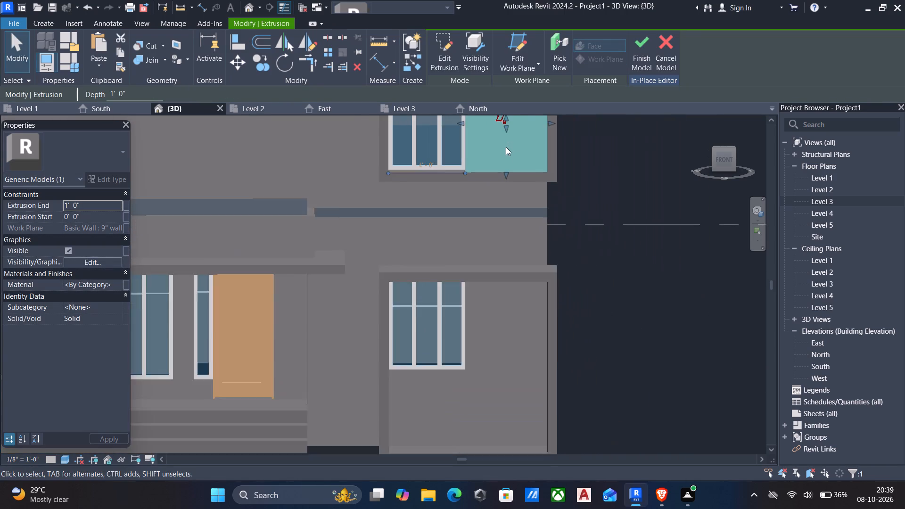
scroll(506, 147, "down", 1)
scroll(501, 180, "up", 1)
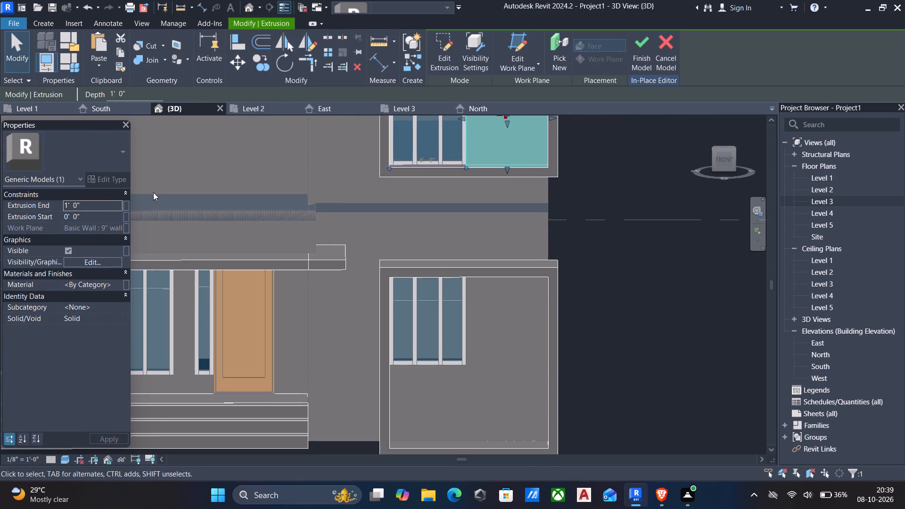
Set the extrusion end of the panel beside the upper window to 1".
left_click(115, 201)
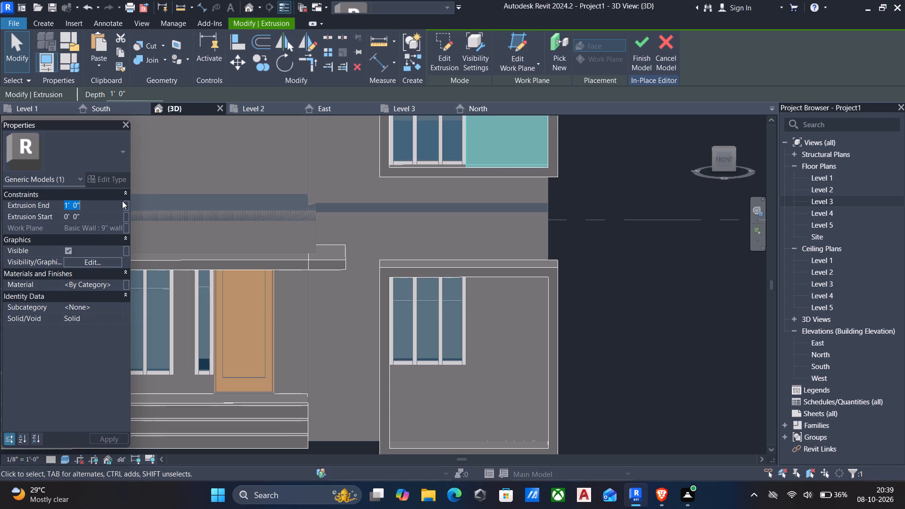
type("1\"")
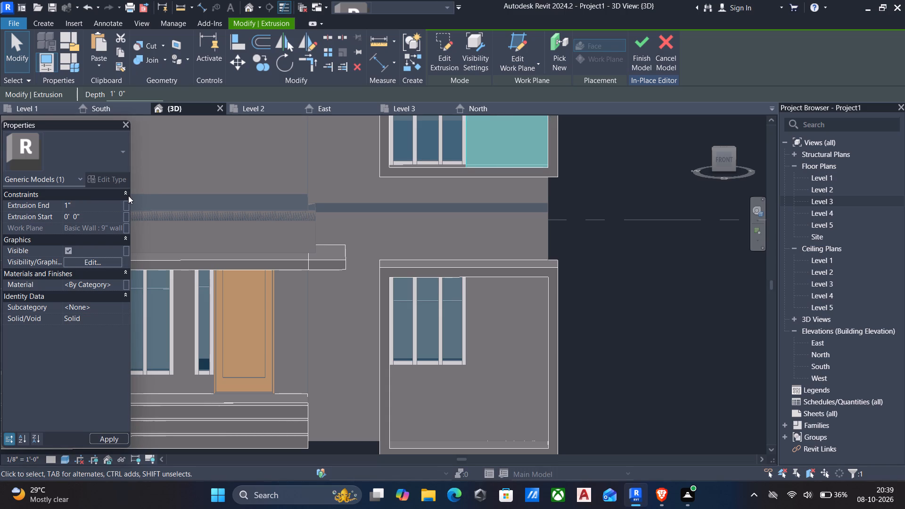
key("Return")
Set the upper window frame's extrusion end to 2'-0" and finish the in-place model.
left_click(418, 171)
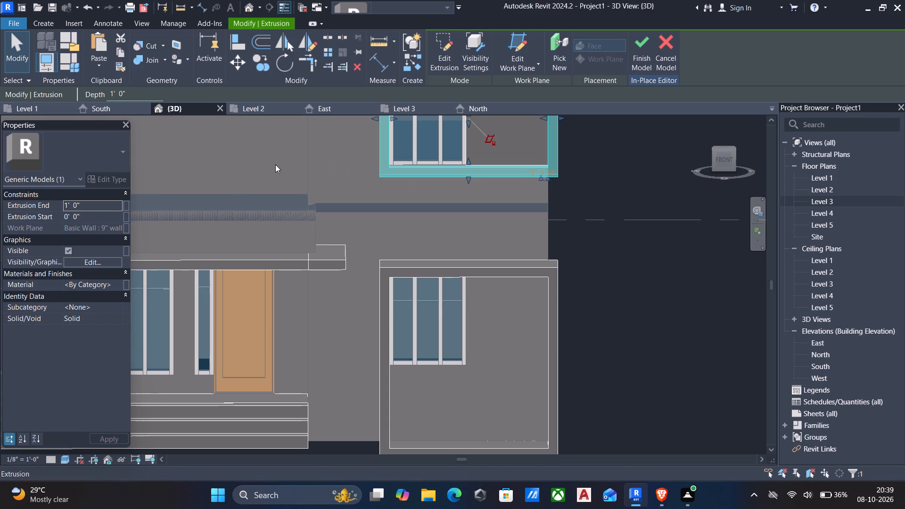
left_click(113, 201)
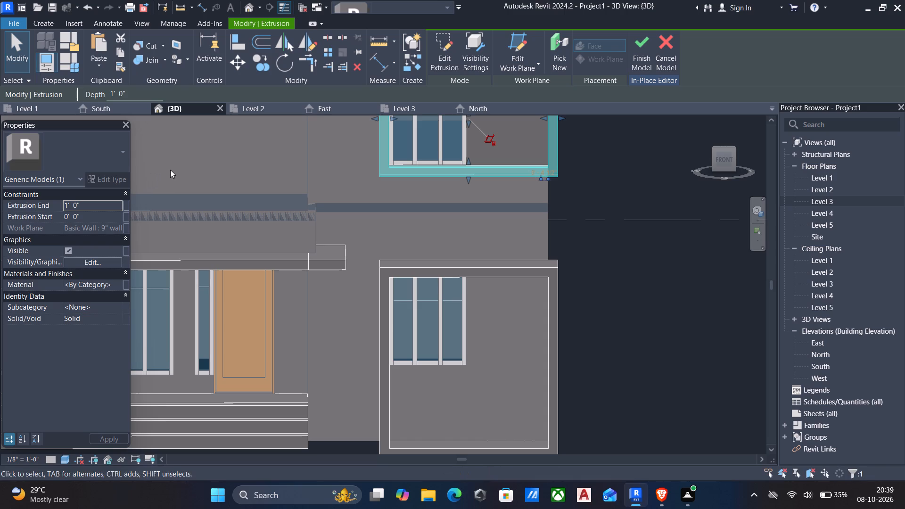
type("2'")
left_click(104, 203)
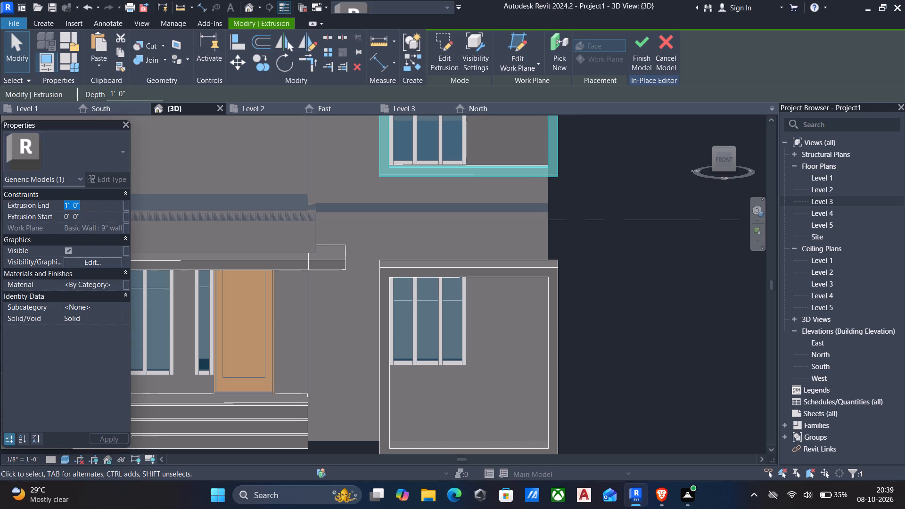
key("2")
key("apostrophe")
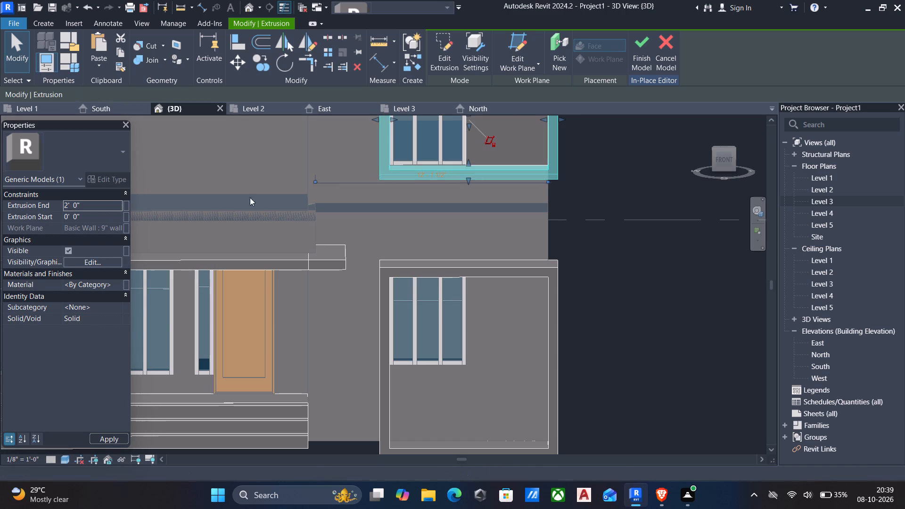
scroll(272, 195, "down", 4)
middle_click_drag(266, 217, 302, 274)
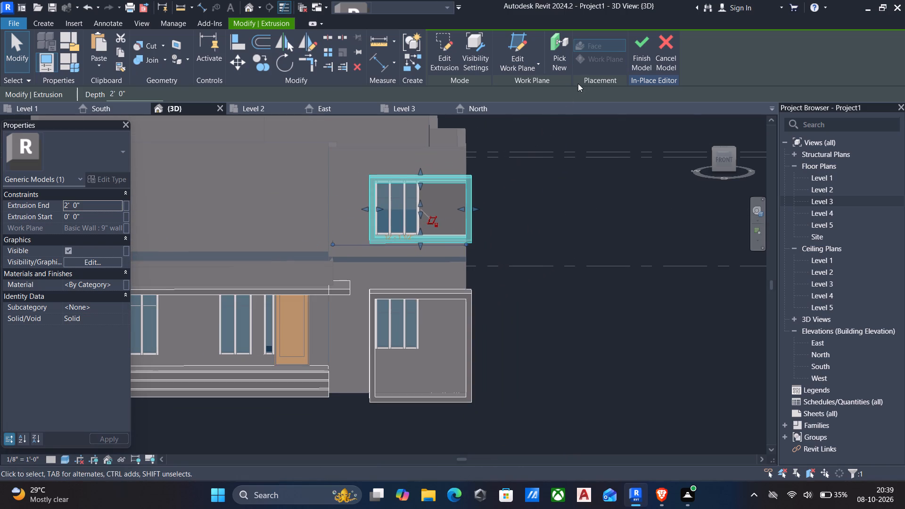
left_click(633, 49)
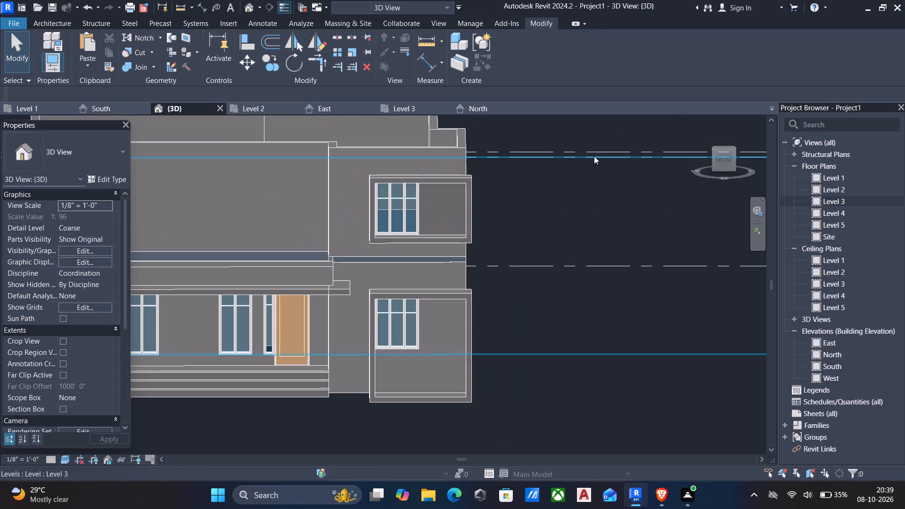
Check the projecting upper frame from an angle and reopen the facade's in-place generic model for editing.
scroll(593, 156, "down", 6)
middle_click_drag(585, 172, 595, 201, "shift")
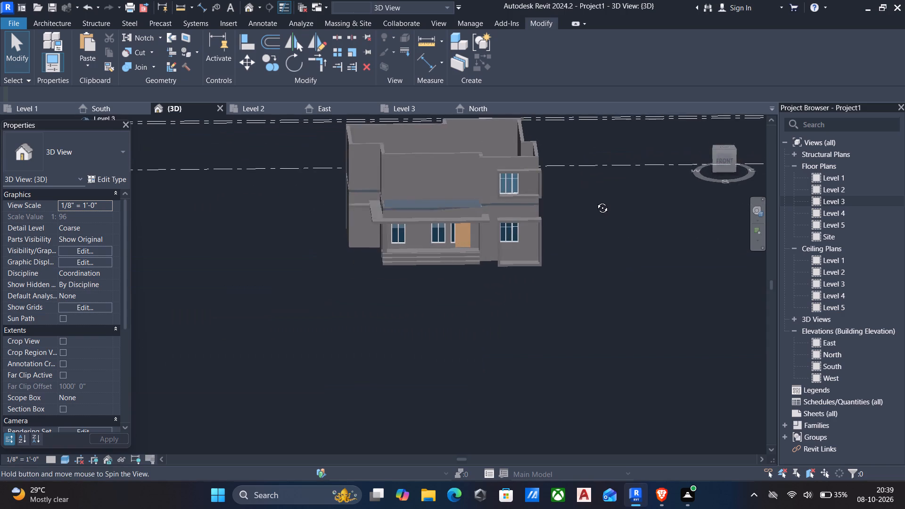
middle_click_drag(595, 201, 694, 253, "shift")
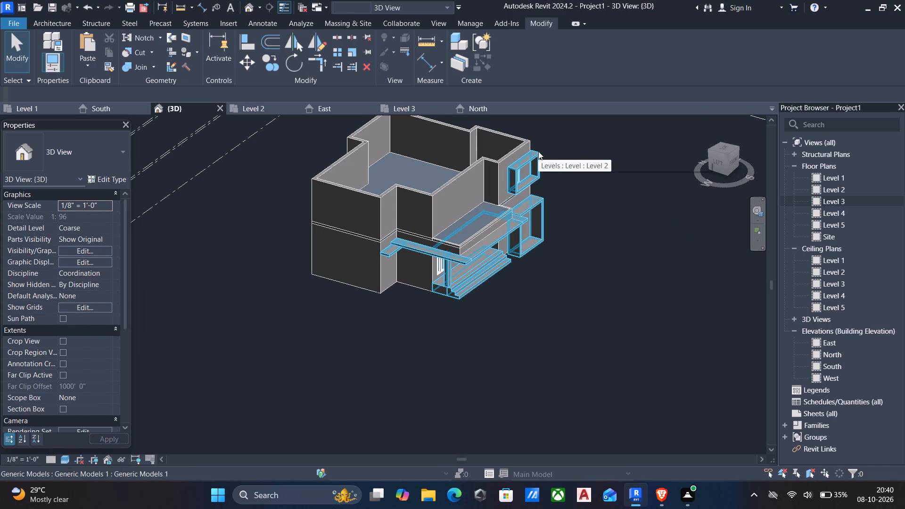
scroll(527, 163, "up", 6)
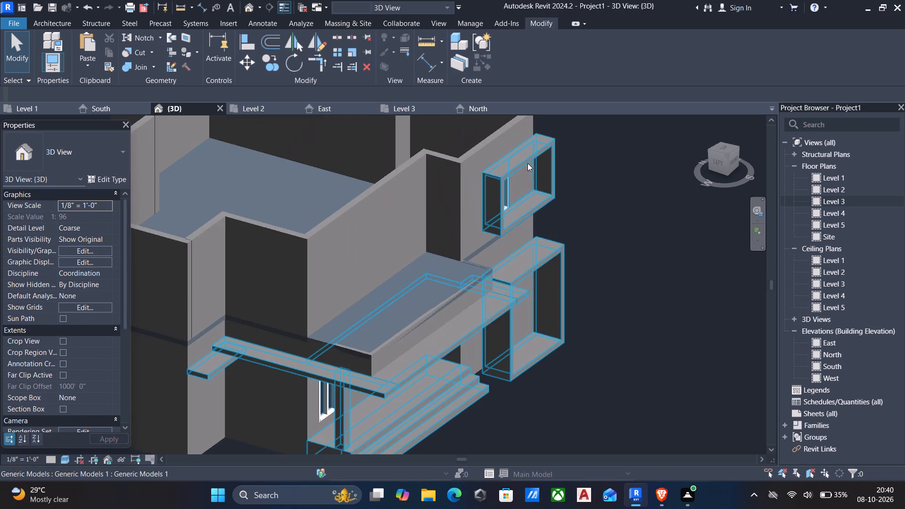
scroll(527, 163, "up", 5)
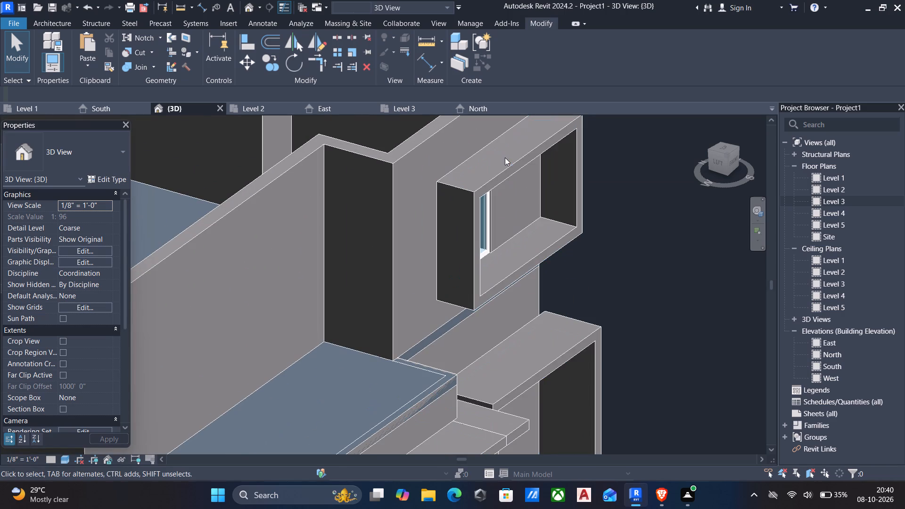
left_click(501, 173)
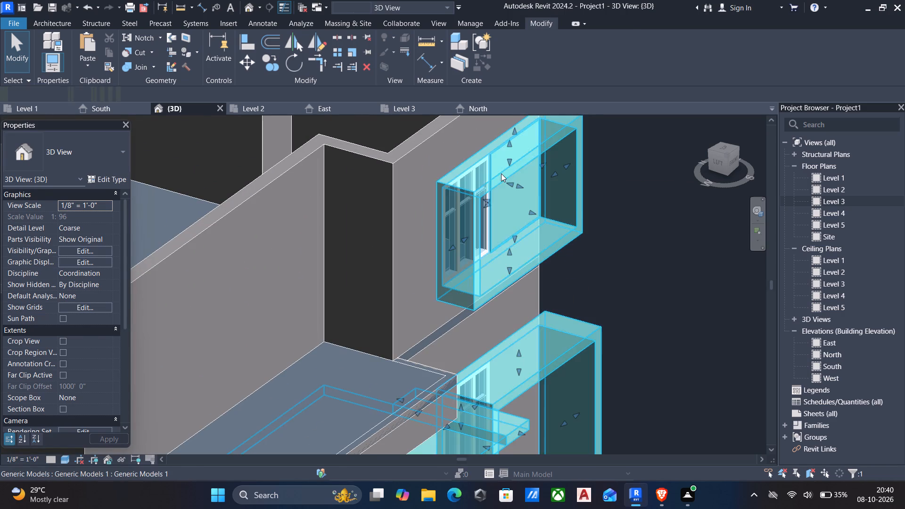
left_click(505, 60)
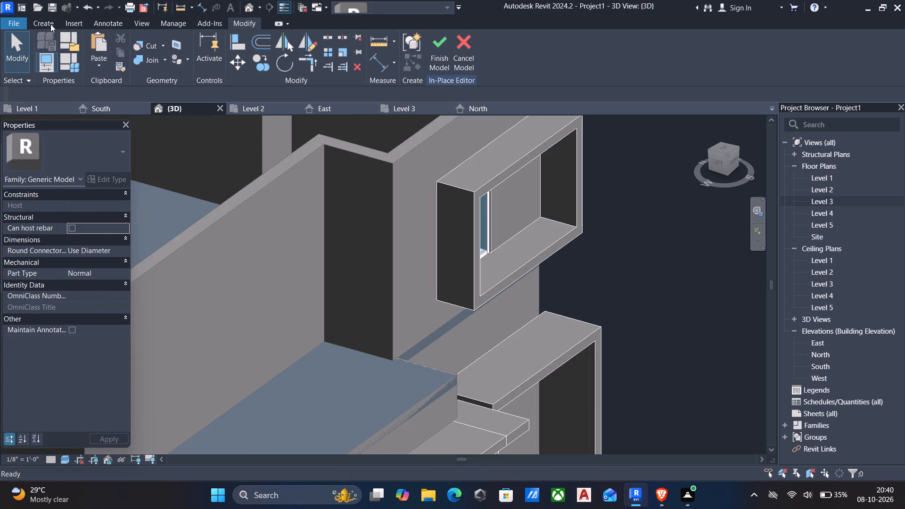
Start a new extrusion and, facing the front, sketch a rectangle about 9'-11" by 6" along the upper frame's top edge from the wall's end.
left_click(50, 24)
left_click(100, 47)
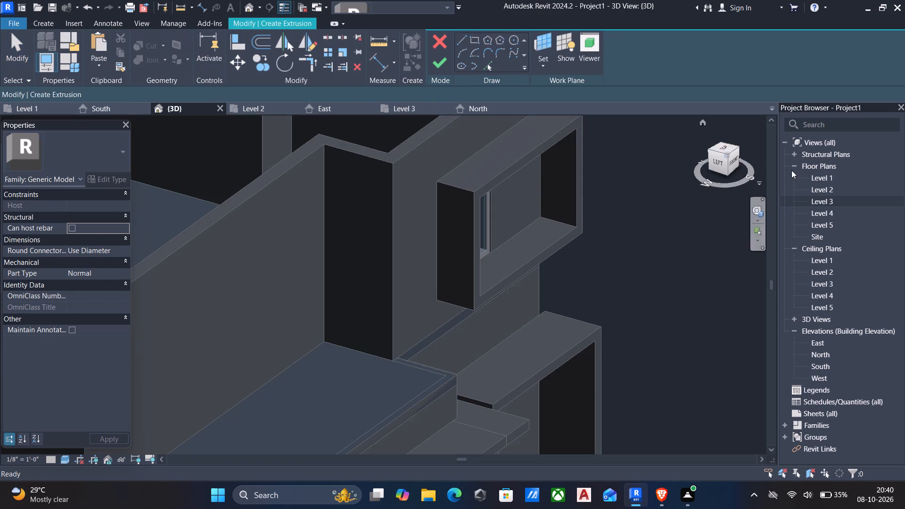
left_click(735, 162)
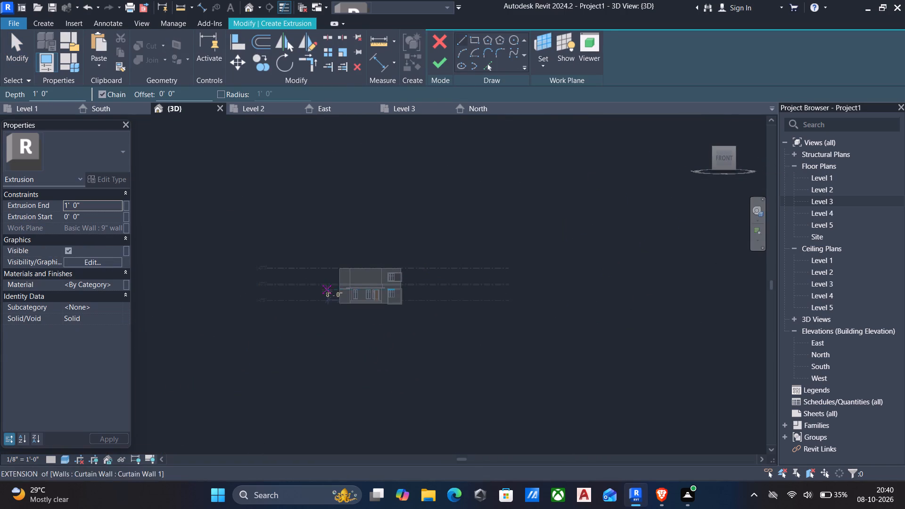
scroll(336, 274, "up", 5)
scroll(438, 264, "up", 5)
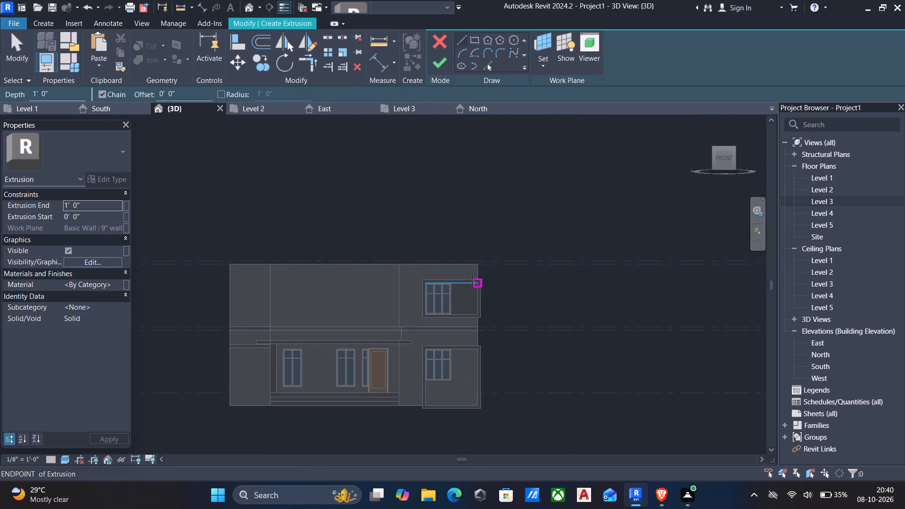
scroll(473, 280, "up", 9)
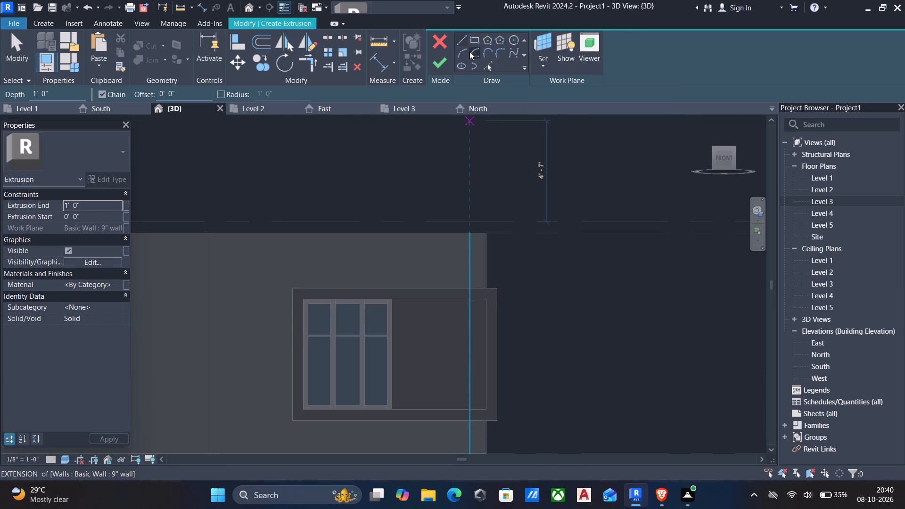
left_click(473, 41)
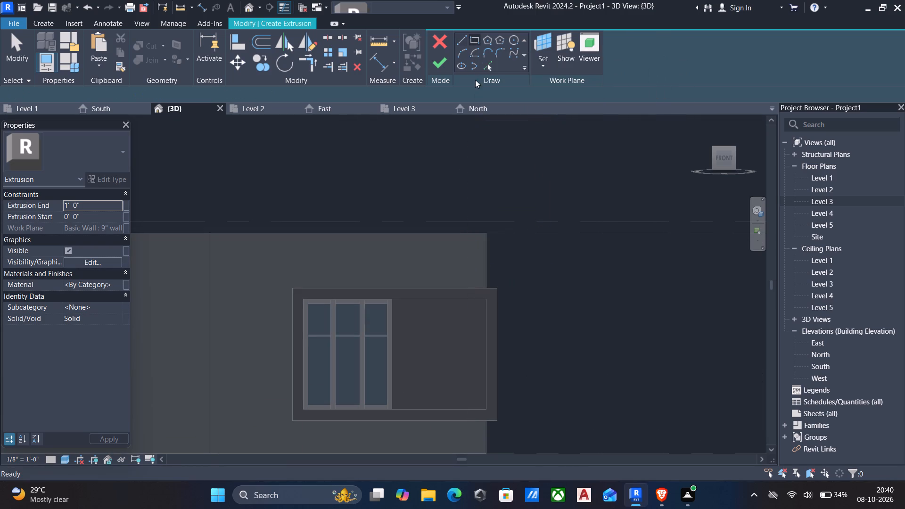
scroll(488, 275, "up", 4)
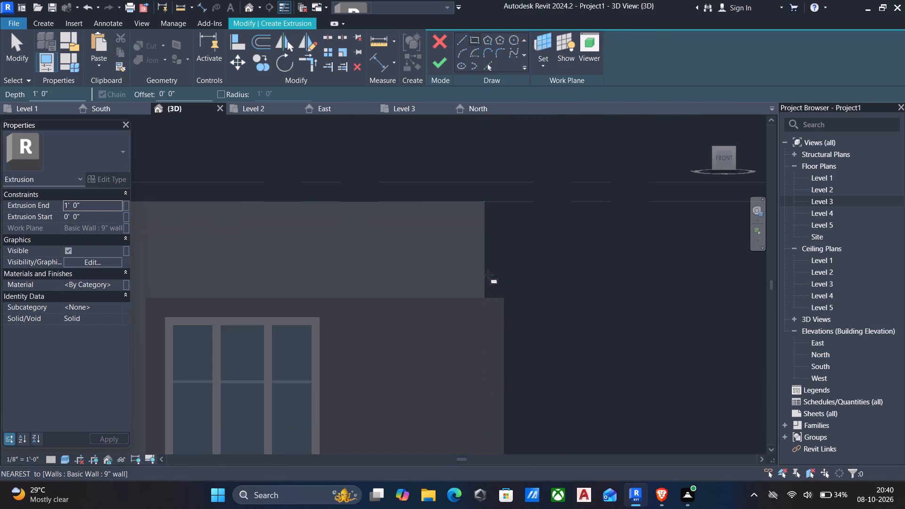
left_click(487, 294)
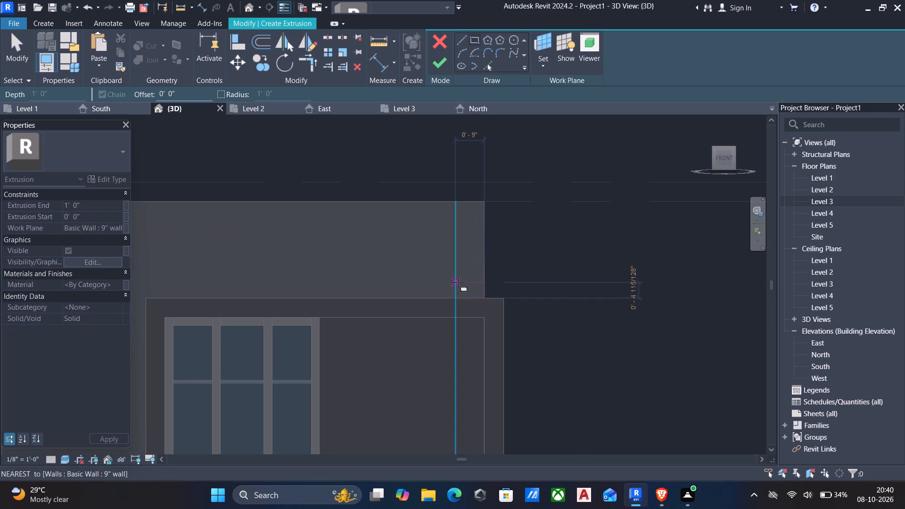
scroll(458, 282, "down", 2)
middle_click_drag(456, 284, 527, 276)
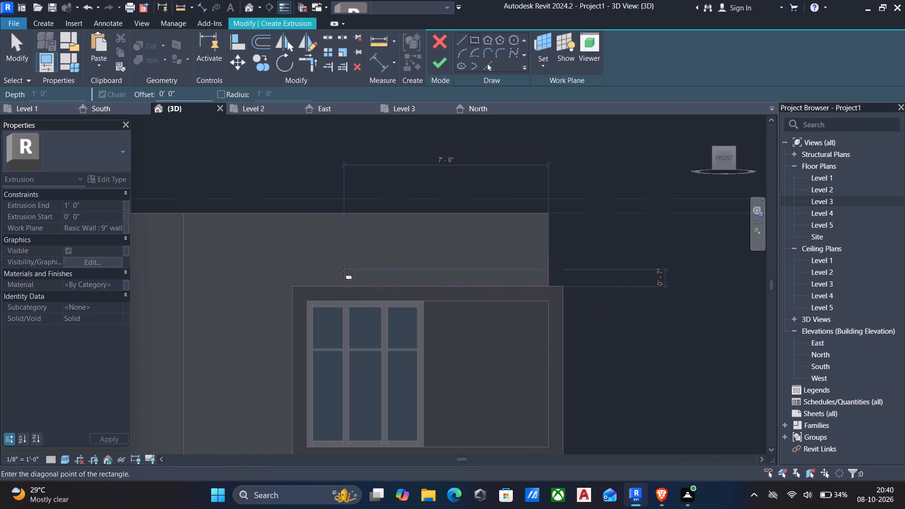
left_click(259, 271)
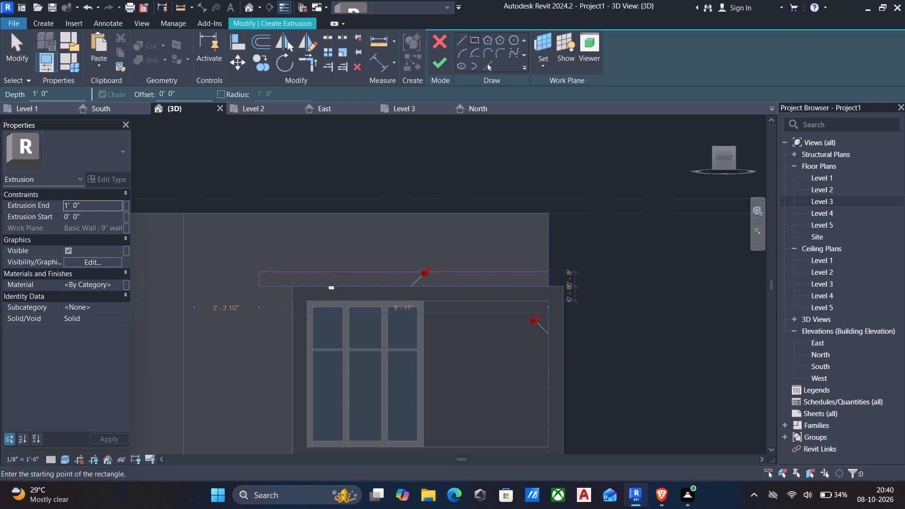
key("Escape")
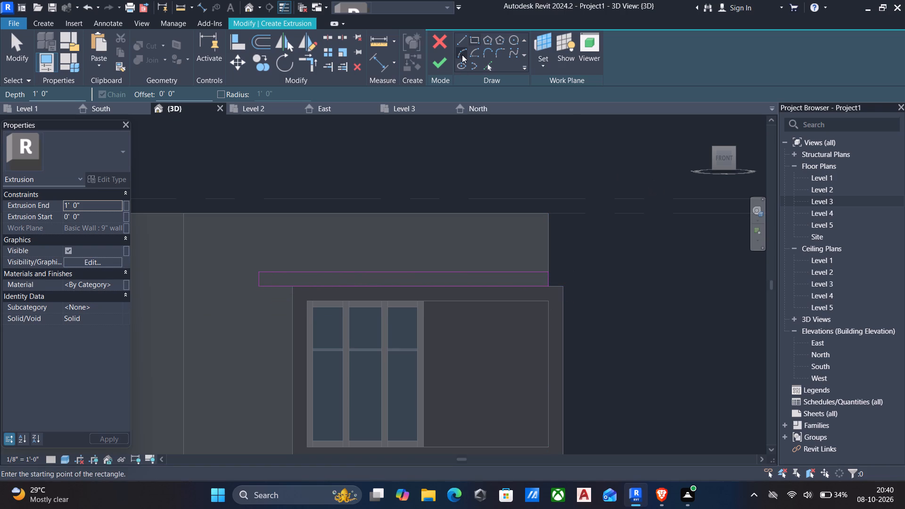
Add sketch lines from the upper frame's outer left and bottom edges with the Pick Lines tool at zero offset.
left_click(488, 61)
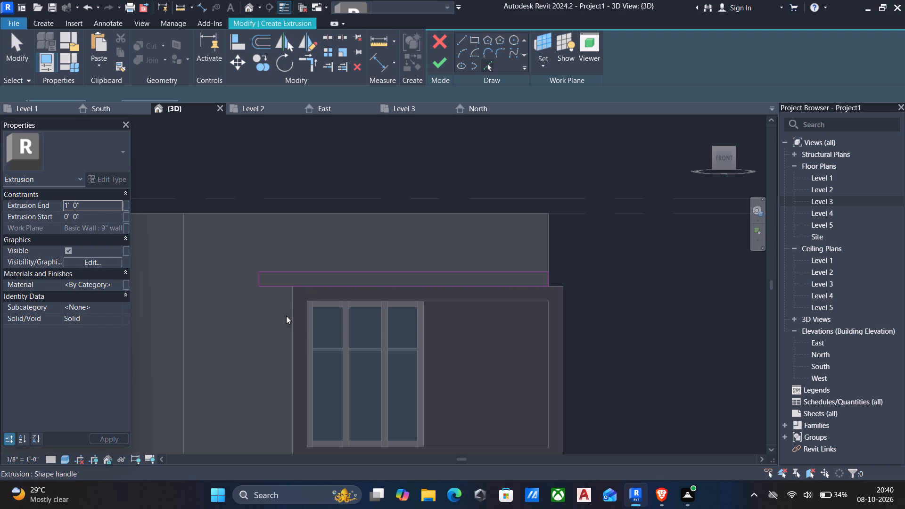
left_click(289, 320)
scroll(327, 311, "down", 3)
middle_click_drag(333, 299, 348, 240)
scroll(396, 354, "up", 5)
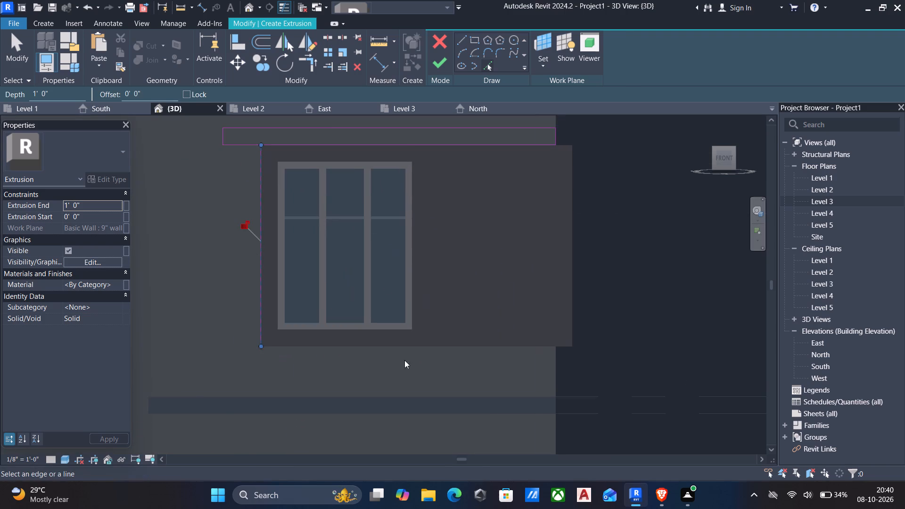
left_click(401, 345)
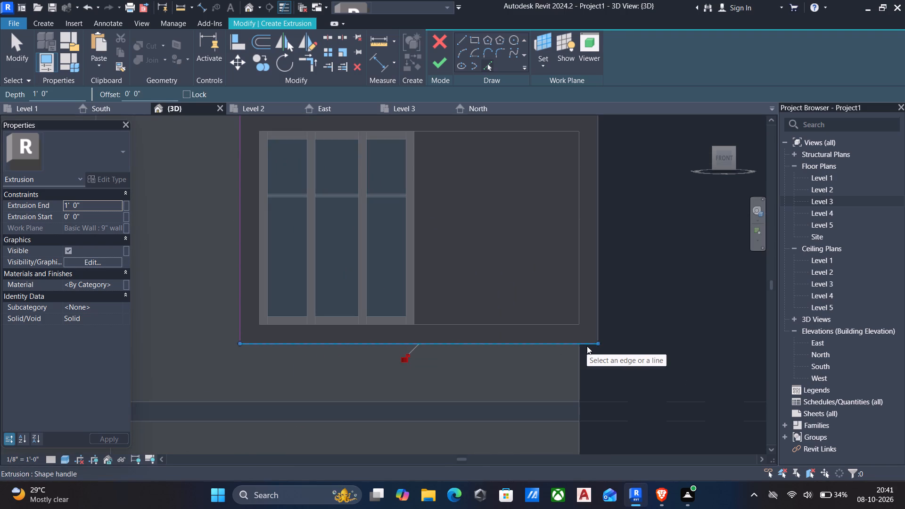
scroll(494, 264, "down", 3)
middle_click_drag(531, 237, 545, 227)
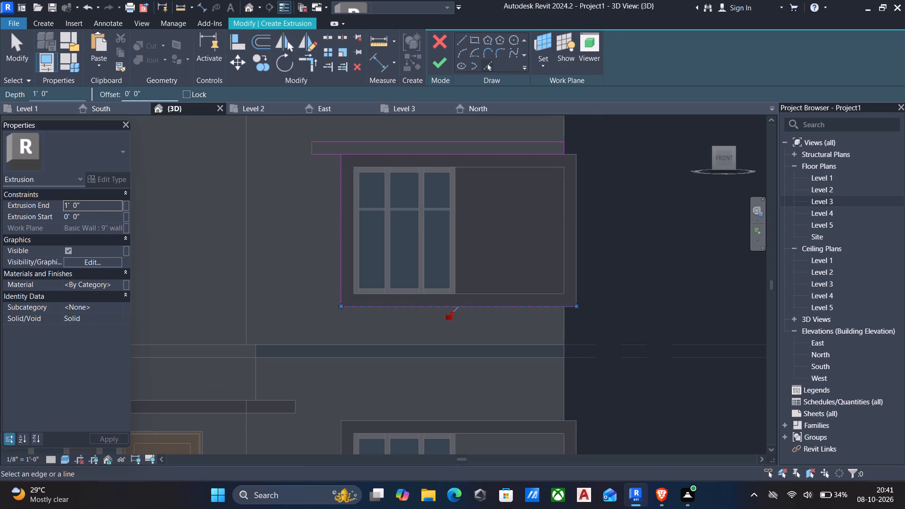
Set the Pick Lines offset to 1'-0" and add offset lines outside the upper frame's bottom and left edges.
left_click_drag(151, 95, 0, 96)
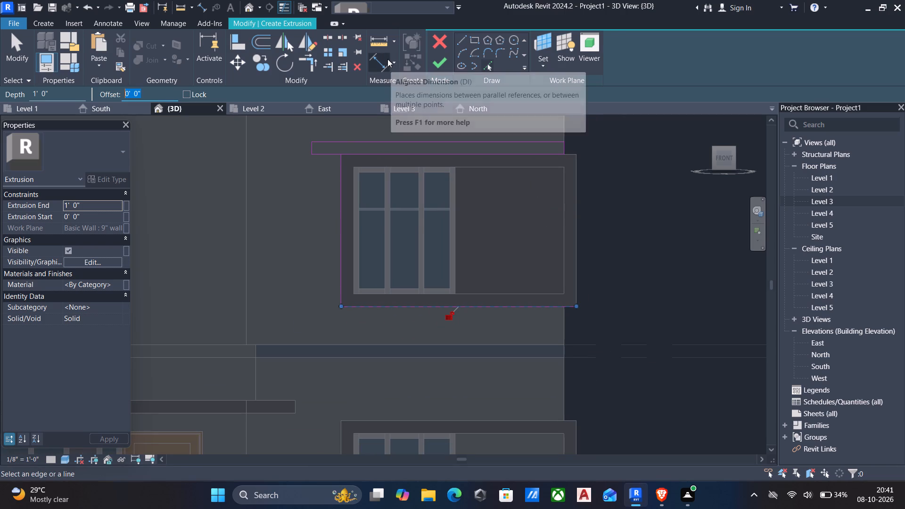
type("1'")
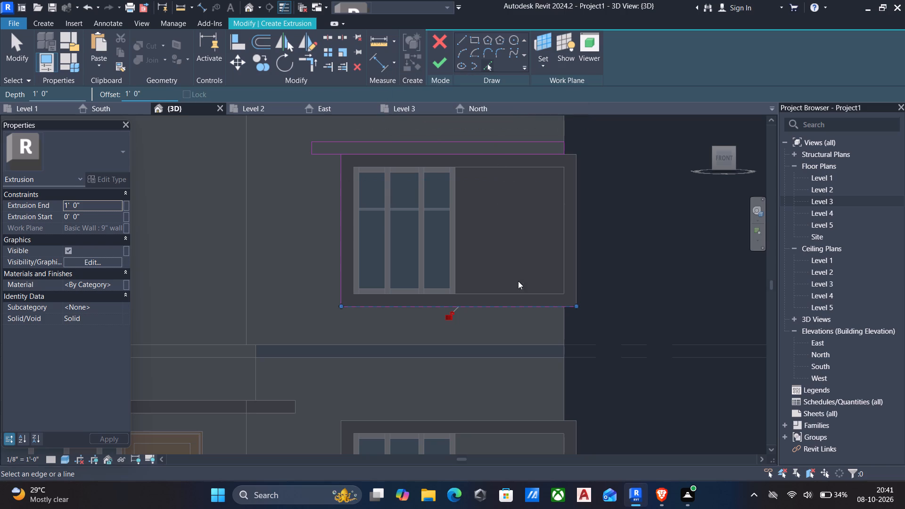
left_click(490, 63)
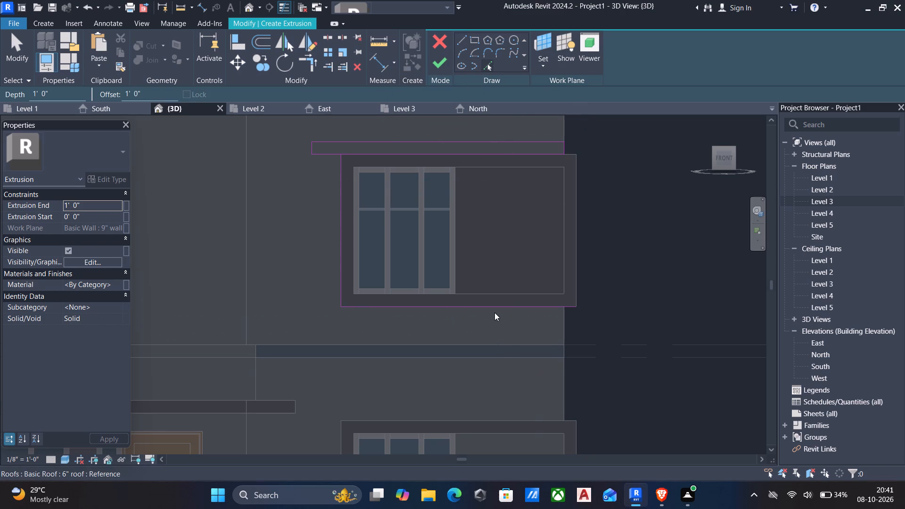
left_click(492, 308)
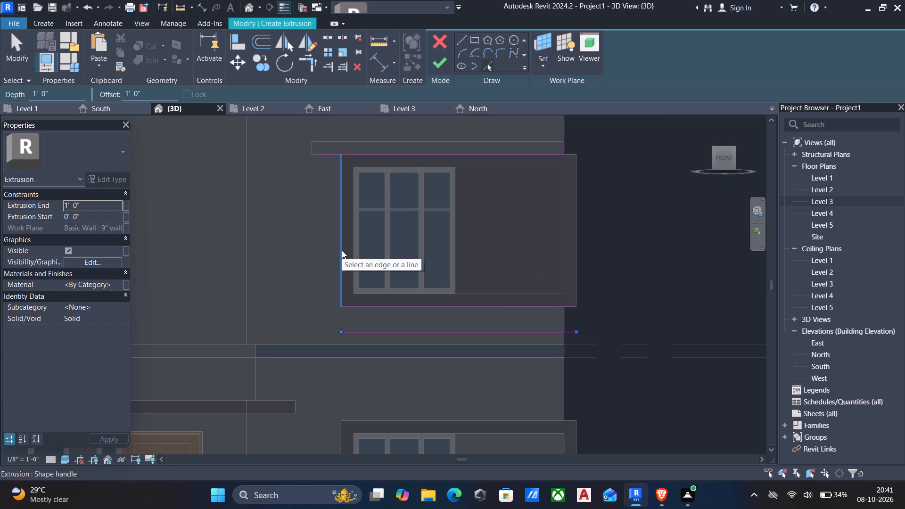
left_click(342, 250)
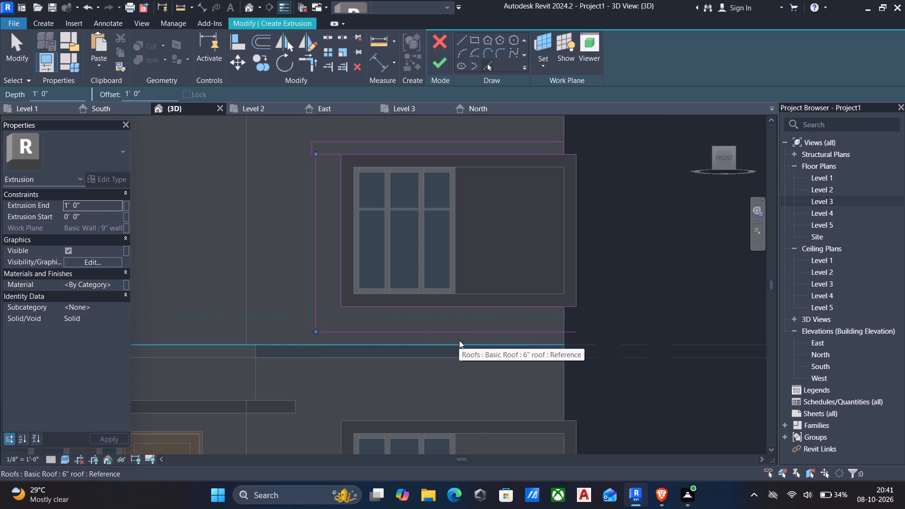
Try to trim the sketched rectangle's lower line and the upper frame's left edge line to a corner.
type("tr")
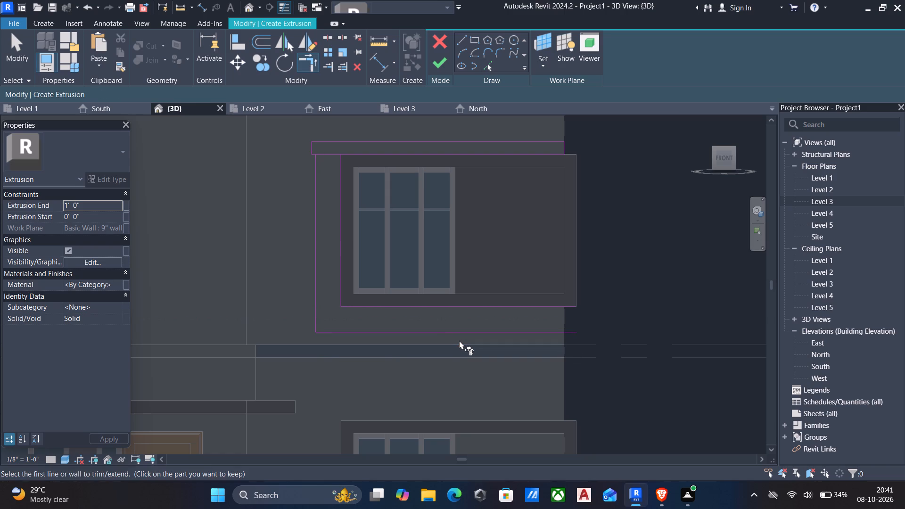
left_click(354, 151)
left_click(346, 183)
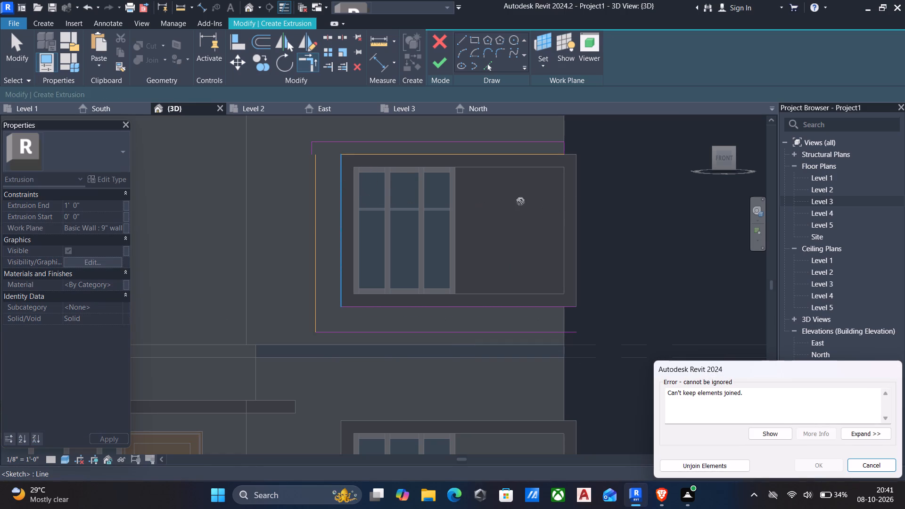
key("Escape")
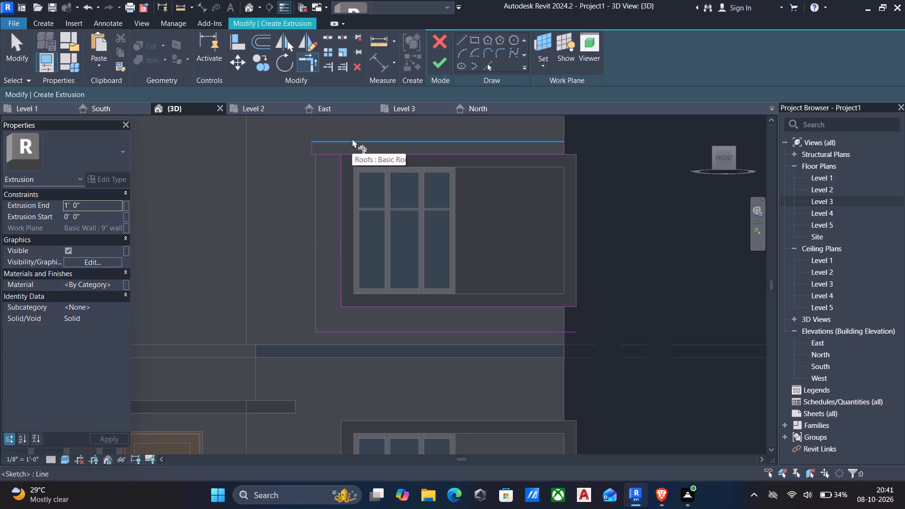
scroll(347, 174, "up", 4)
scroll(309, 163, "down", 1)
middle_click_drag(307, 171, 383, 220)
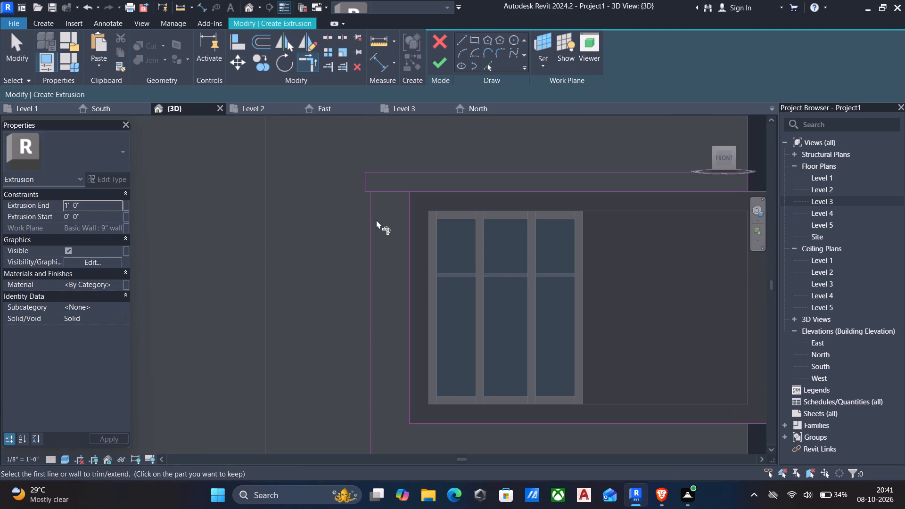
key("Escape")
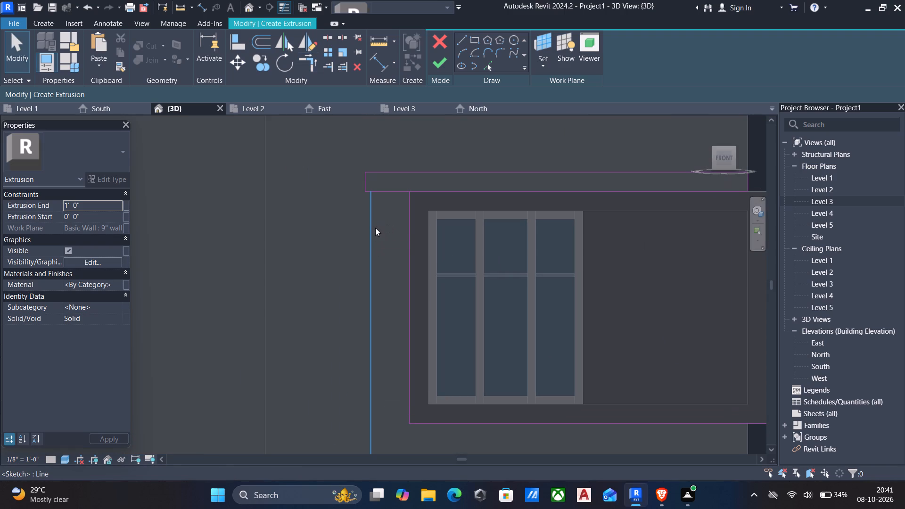
Nudge the outer vertical offset line left toward the rectangle's end and delete the rectangle's short left edge.
left_click(375, 228)
key("Left")
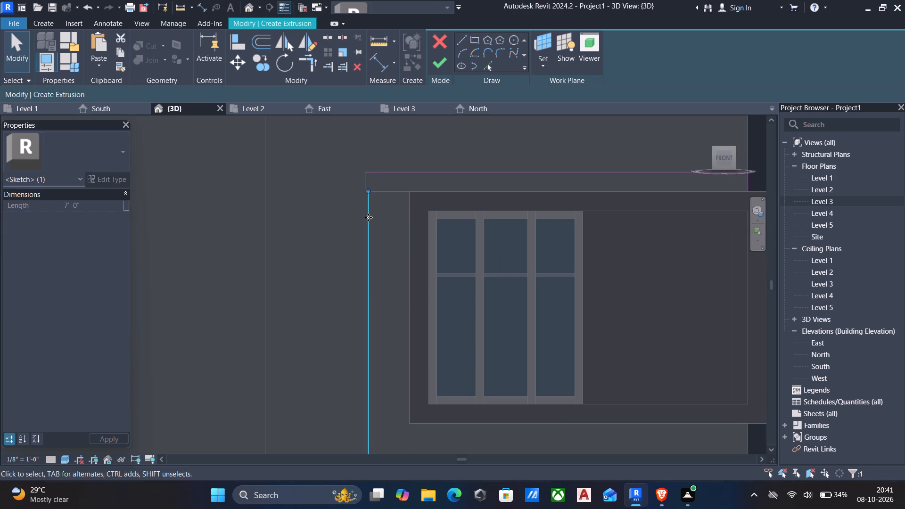
scroll(368, 217, "up", 5)
key("Left")
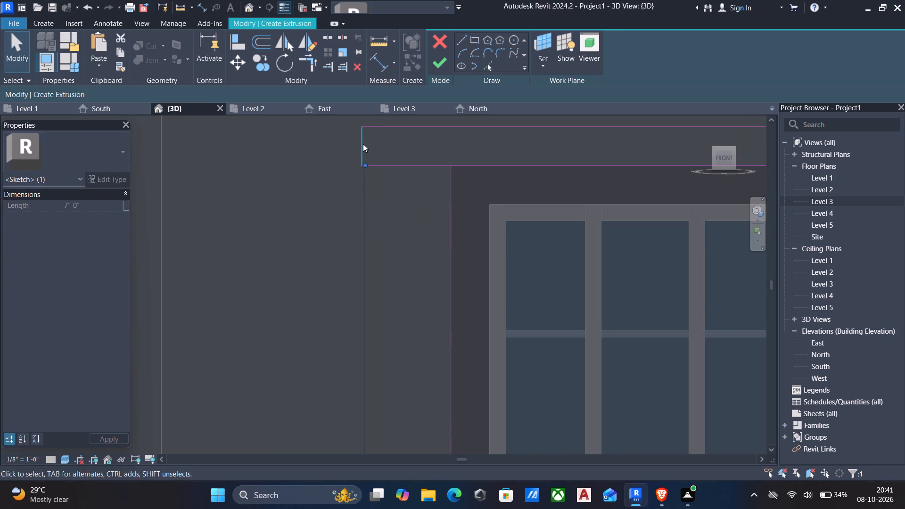
left_click(363, 144)
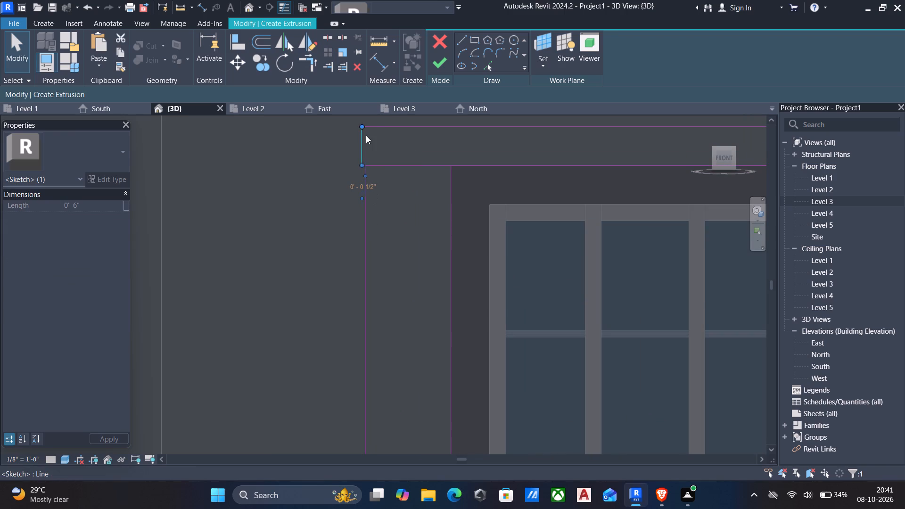
key("Delete")
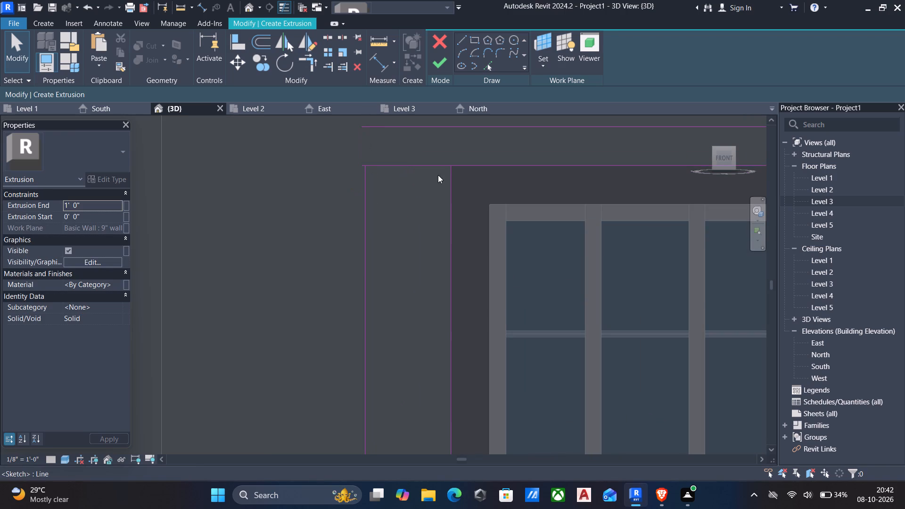
Split the rectangle's lower horizontal line between the outer and inner vertical sketch lines.
key("s")
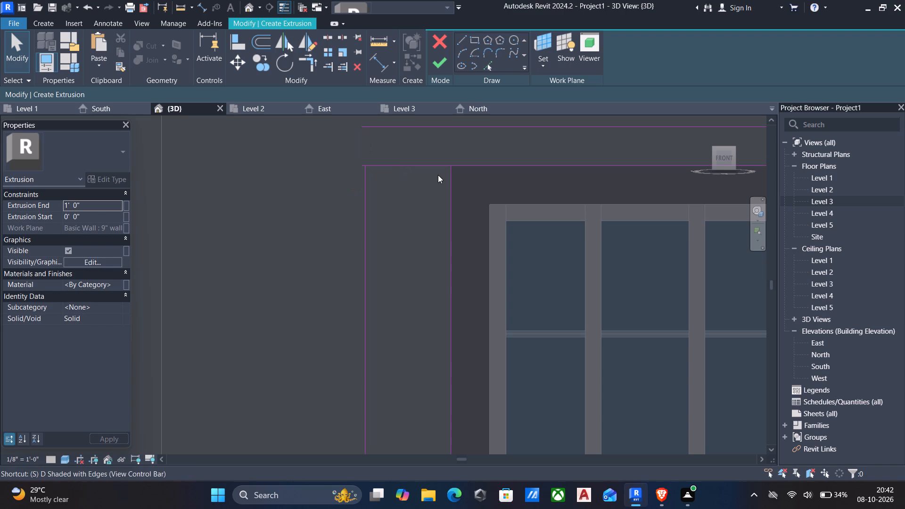
key("l")
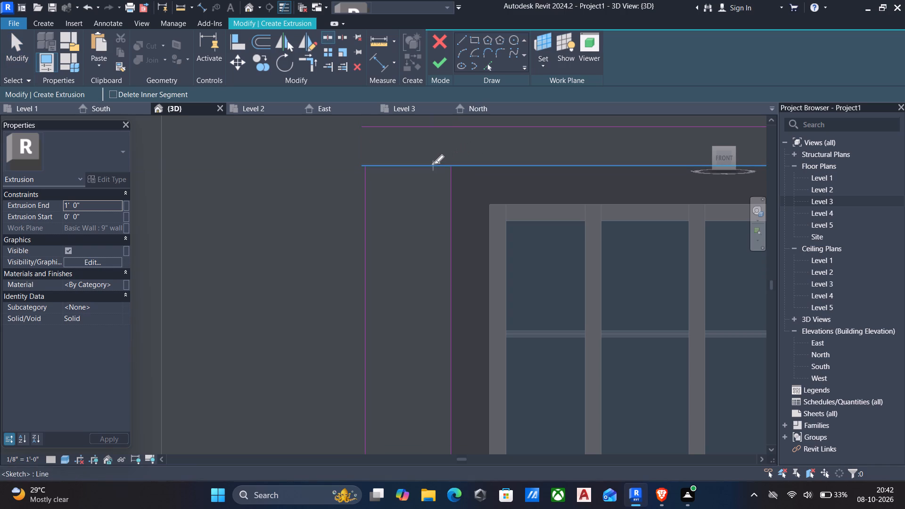
left_click(433, 164)
key("Escape")
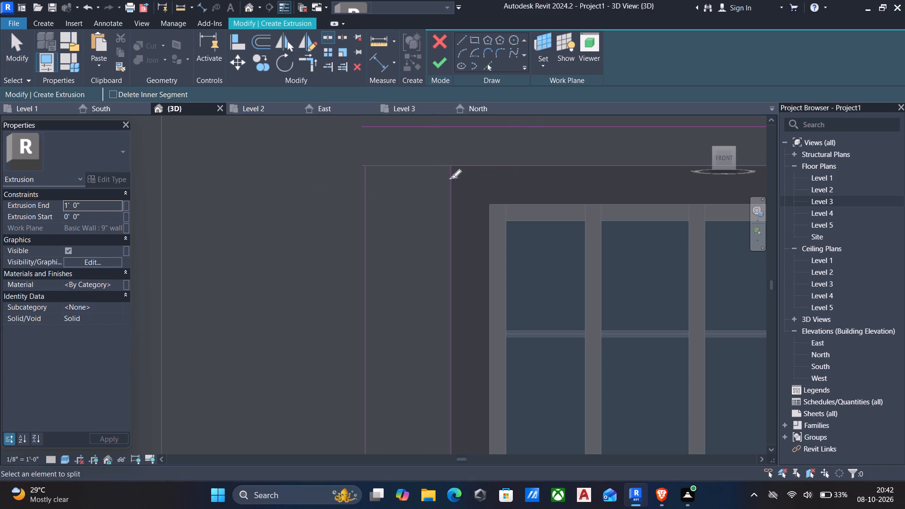
key("Escape")
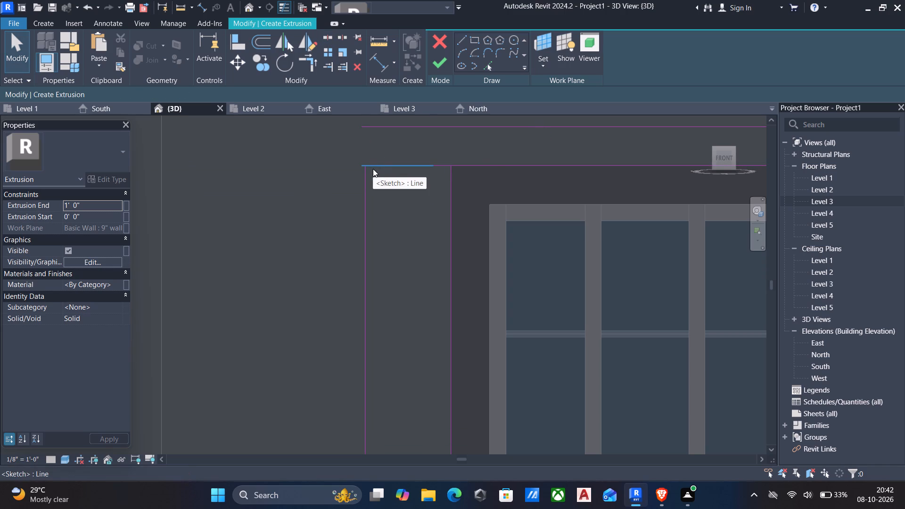
Trim the outer vertical line with the top line, and the inner vertical line with the frame's top edge line, into corners.
type("tr")
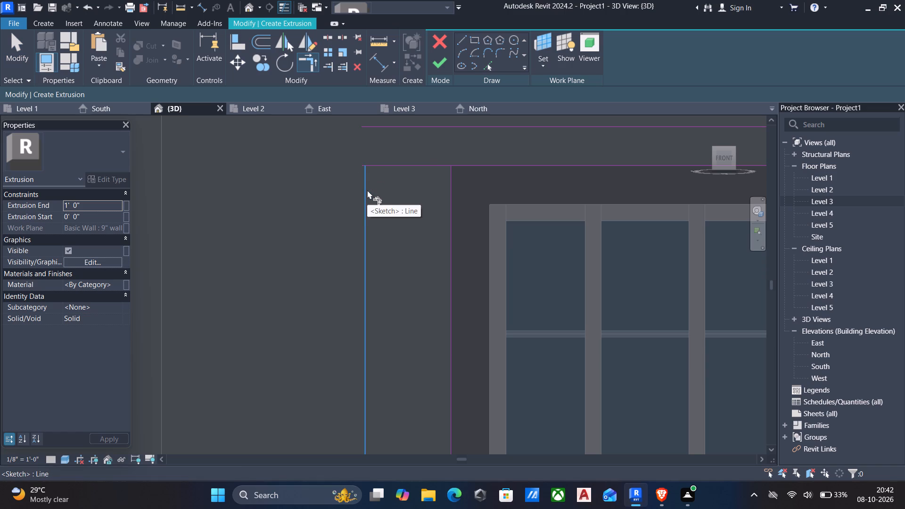
left_click(366, 190)
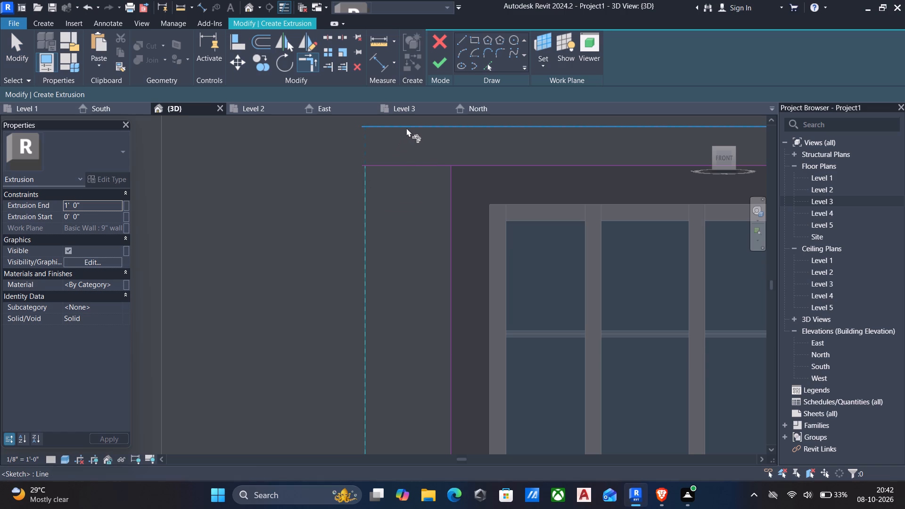
left_click(406, 128)
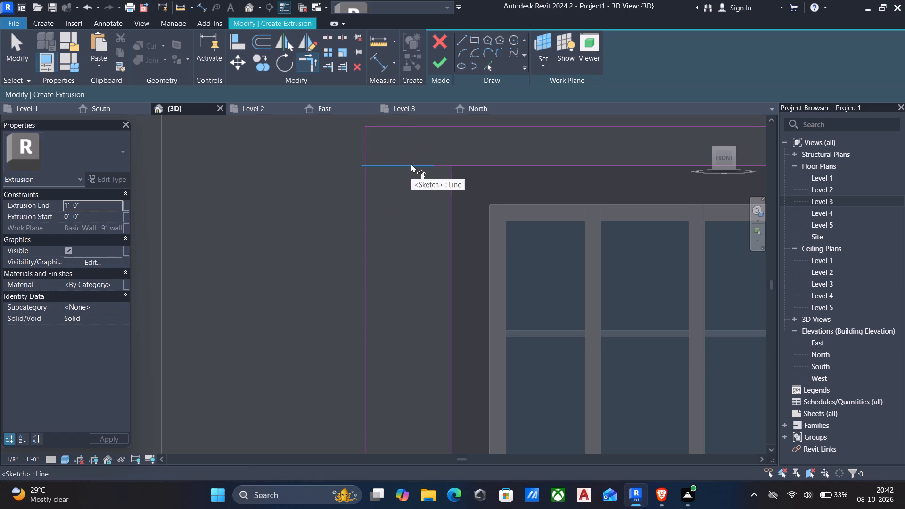
key("Escape")
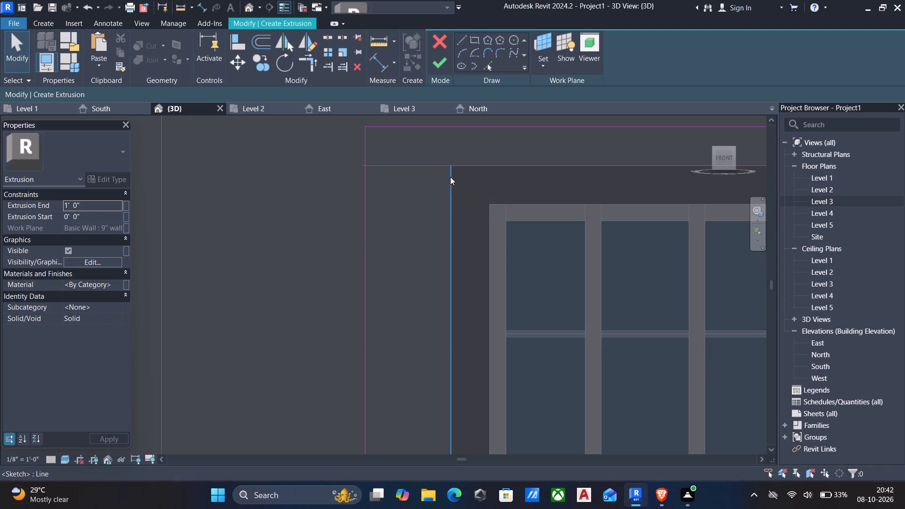
type("tr")
left_click(450, 181)
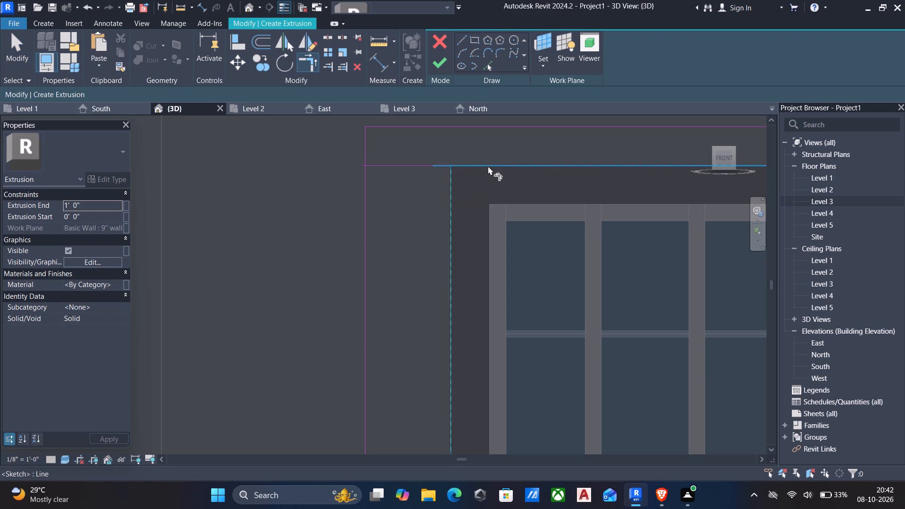
left_click(488, 166)
Delete the leftover horizontal segment crossing the band at the upper frame's top-left corner.
scroll(442, 169, "down", 5)
scroll(535, 194, "down", 4)
middle_click_drag(527, 214, 517, 222)
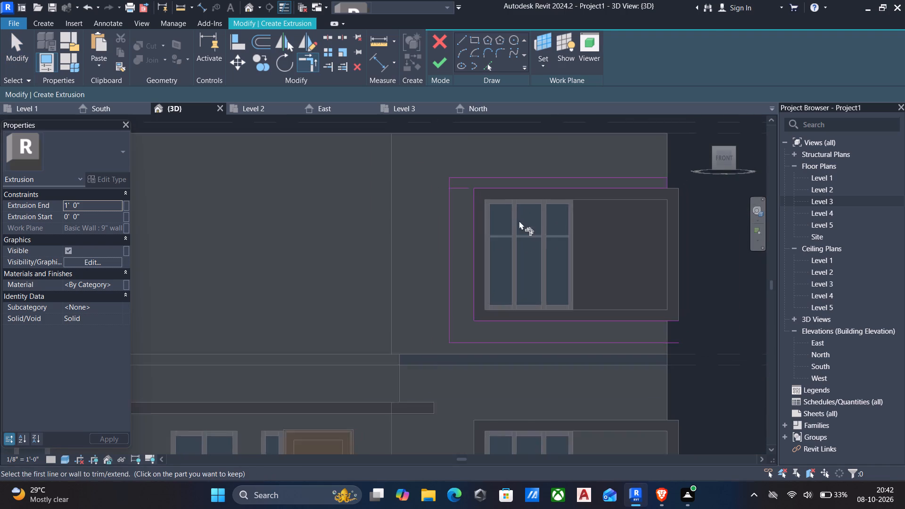
scroll(541, 200, "up", 1)
scroll(698, 173, "up", 12)
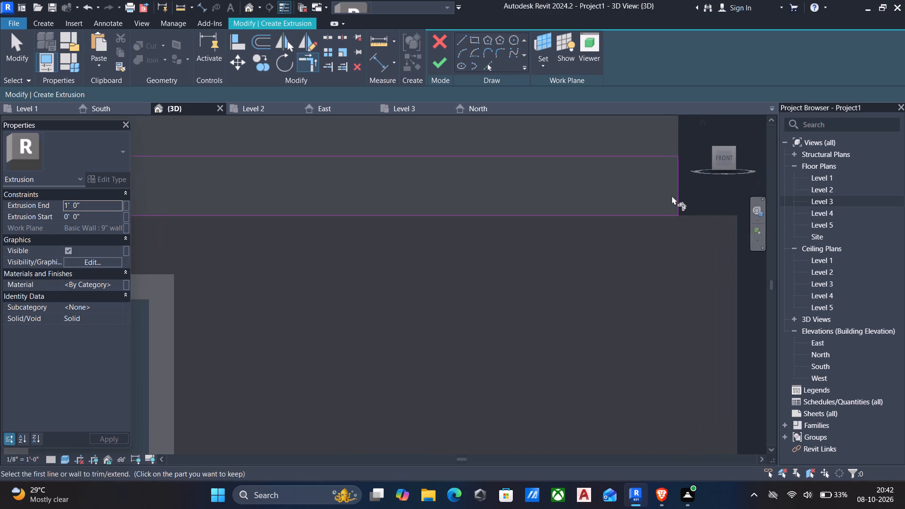
scroll(662, 206, "down", 7)
middle_click_drag(599, 258, 765, 271)
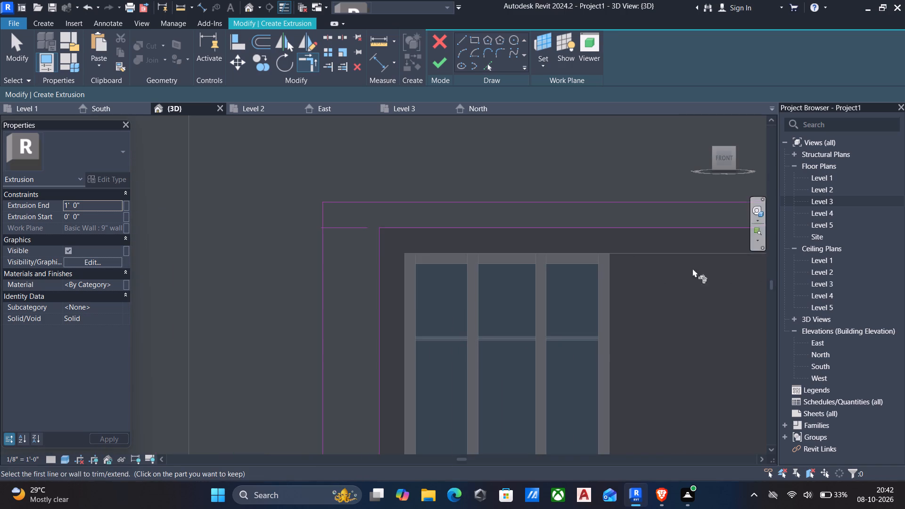
scroll(405, 241, "up", 6)
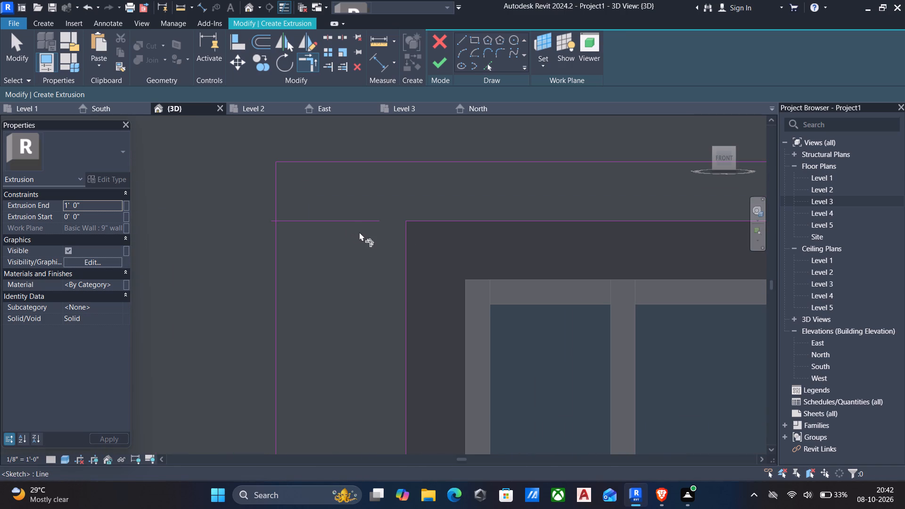
key("Escape")
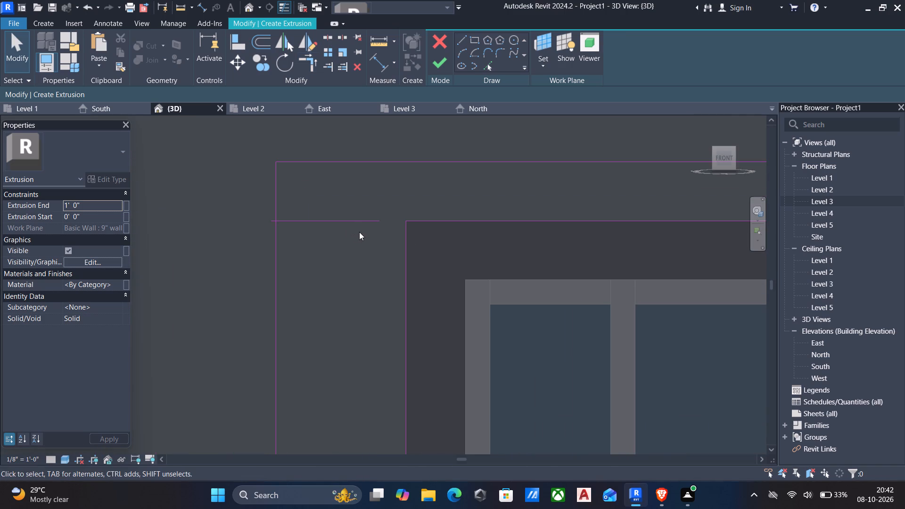
left_click_drag(332, 206, 344, 285)
left_click_drag(355, 273, 317, 204)
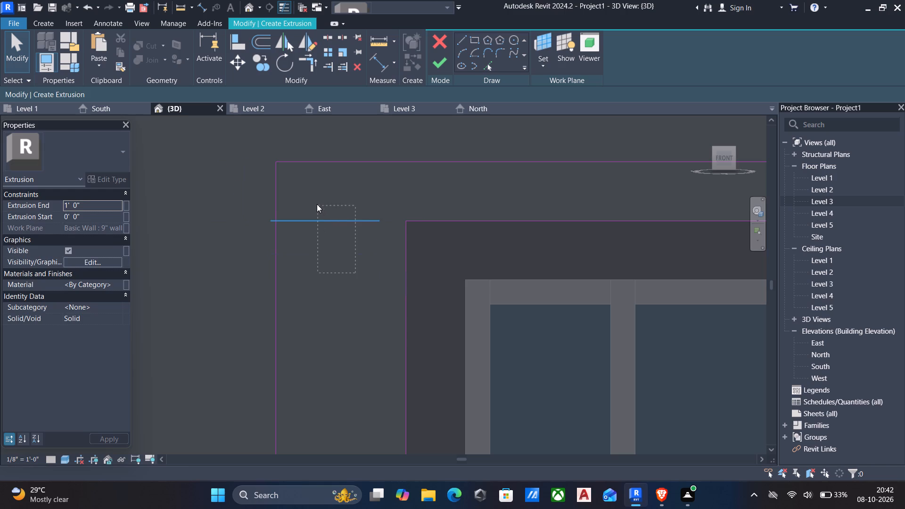
left_click_drag(317, 204, 317, 205)
key("Delete")
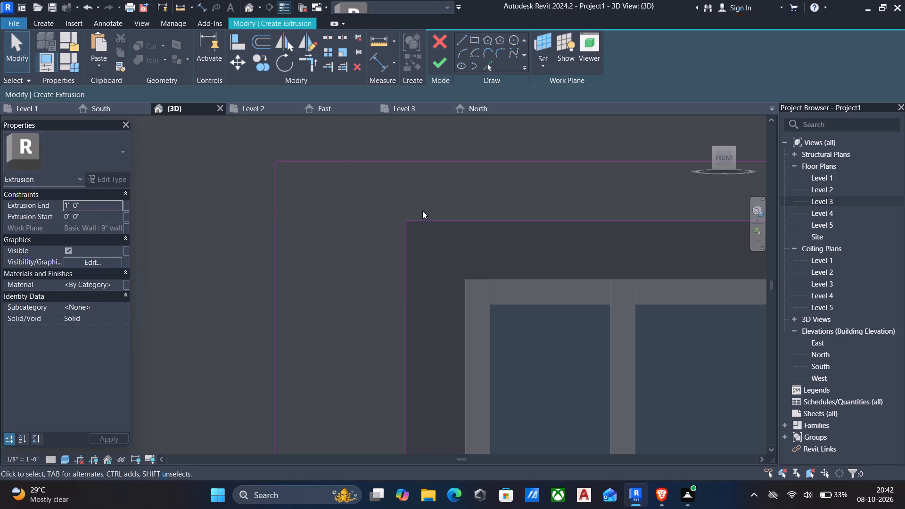
Sketch a vertical line along the wall's end from the frame's bottom edge line down to the offset line below.
scroll(402, 253, "down", 6)
middle_click(318, 176)
middle_click_drag(352, 385, 278, 309)
scroll(242, 281, "up", 1)
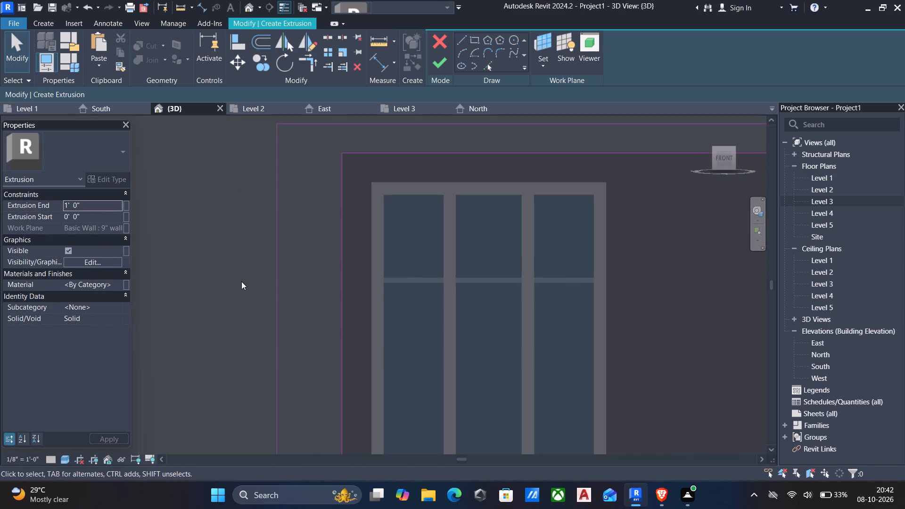
scroll(284, 312, "down", 5)
middle_click_drag(322, 341, 301, 280)
scroll(325, 351, "up", 4)
scroll(534, 376, "down", 5)
scroll(522, 358, "up", 2)
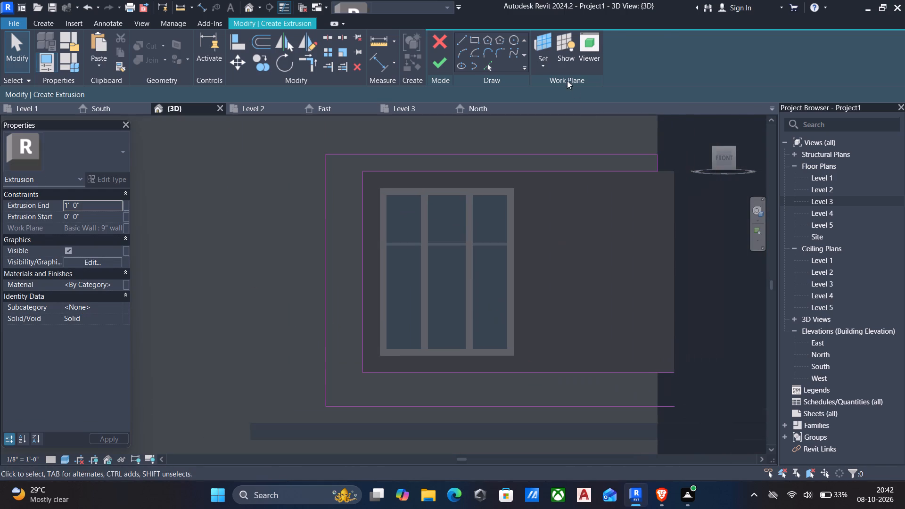
left_click(459, 40)
scroll(542, 247, "down", 3)
middle_click_drag(590, 320, 563, 247)
scroll(592, 300, "up", 6)
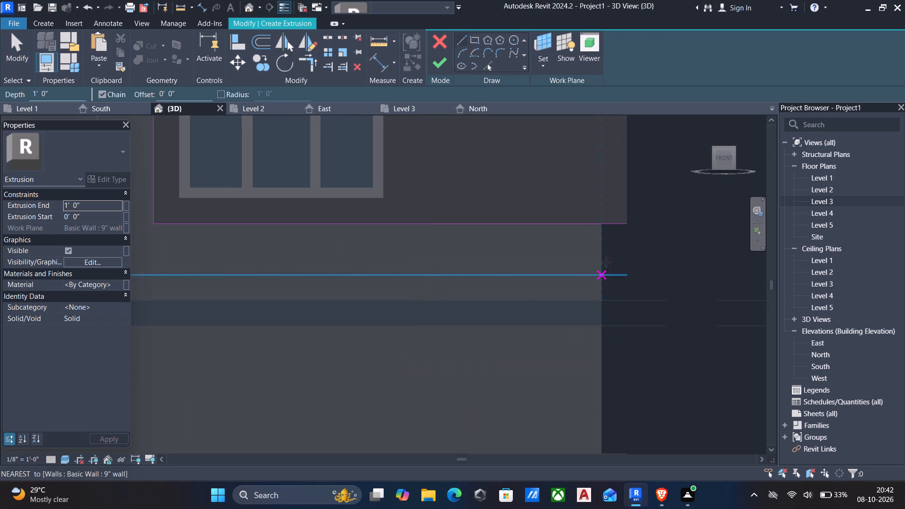
scroll(601, 245, "up", 5)
left_click(603, 205)
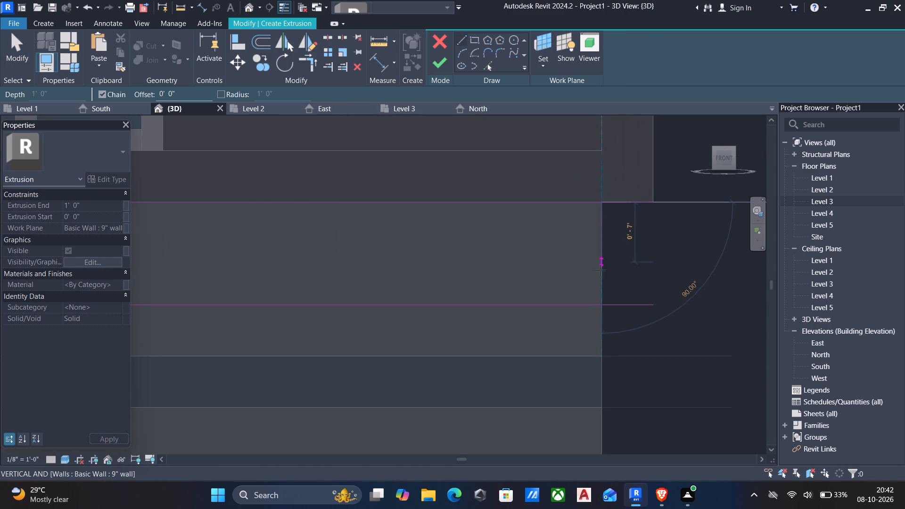
left_click(604, 301)
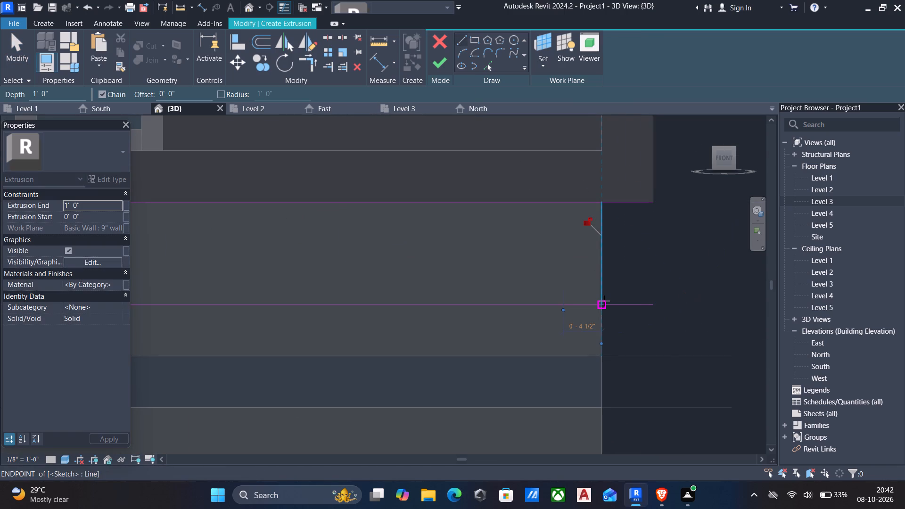
key("Escape")
key("Escape")
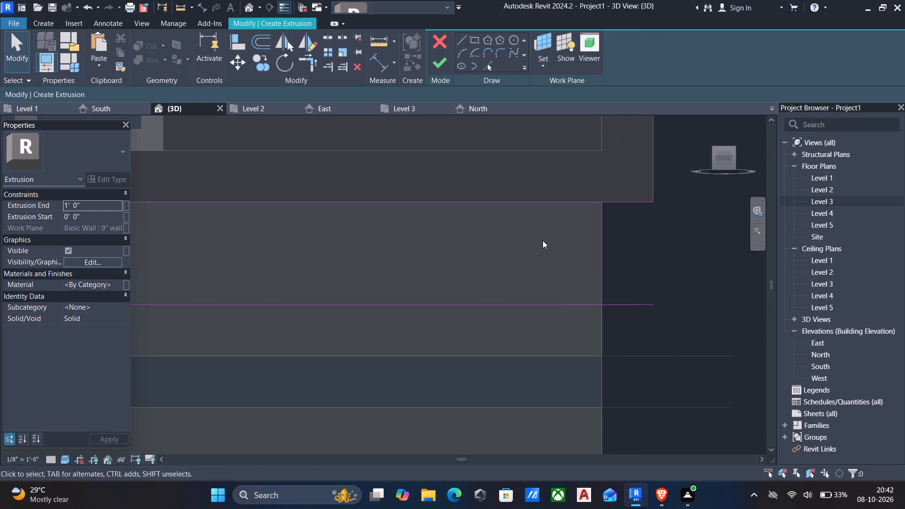
Trim the band's two bottom horizontal lines to the vertical closing line at the wall's end.
type("tr")
left_click(566, 202)
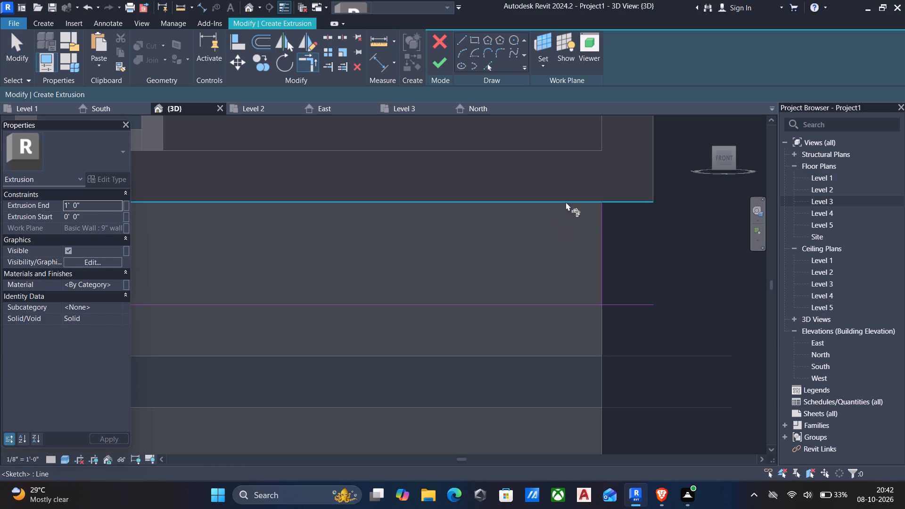
left_click(604, 218)
left_click(572, 305)
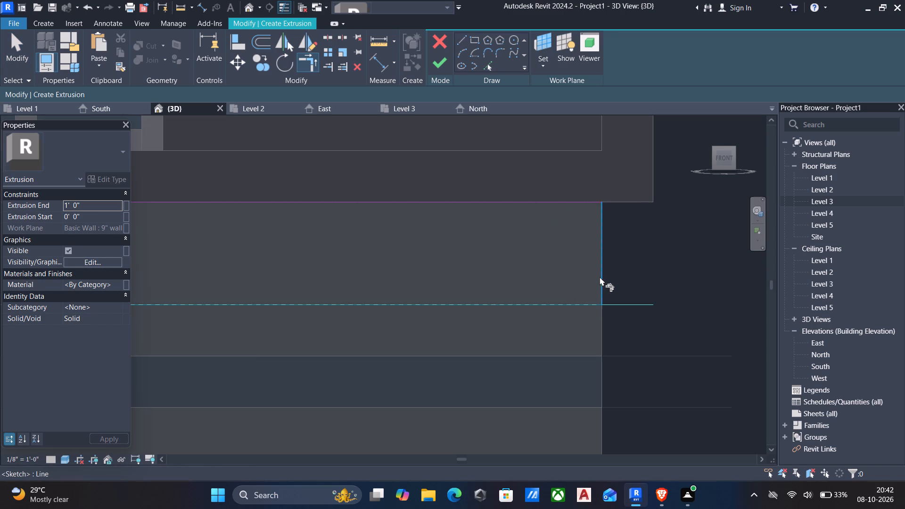
left_click(600, 277)
Finish the sketch to extrude the band around the upper frame with a 1'-0" extrusion end.
scroll(579, 275, "down", 6)
scroll(568, 279, "up", 1)
scroll(556, 275, "down", 4)
scroll(555, 283, "up", 1)
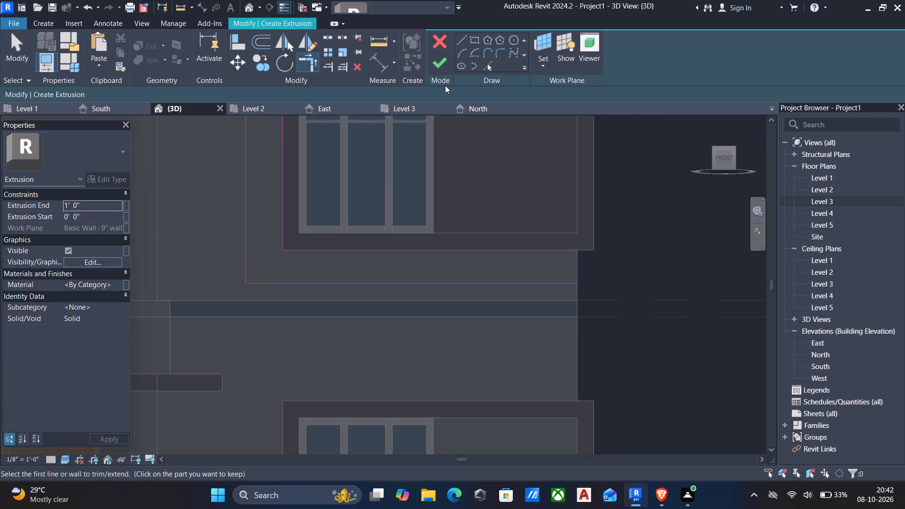
left_click(439, 65)
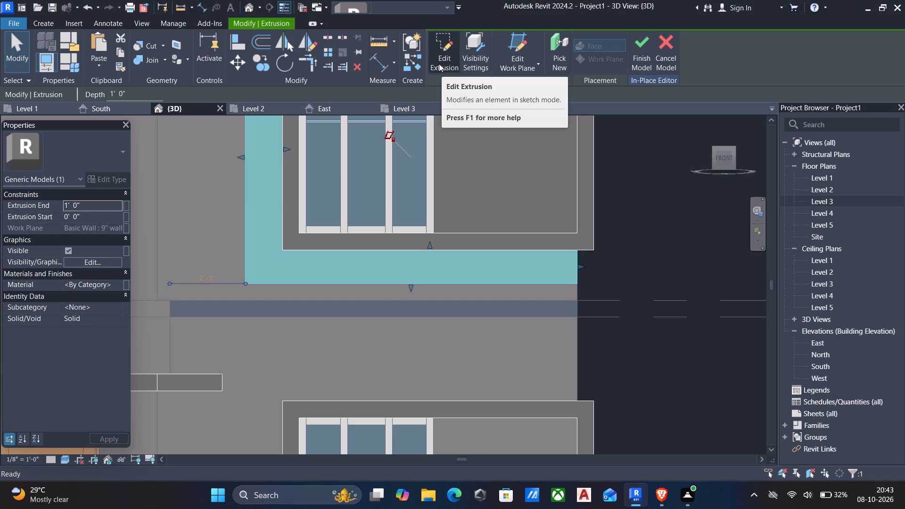
Finish the in-place model holding the band around the upper window frame.
scroll(399, 130, "down", 6)
middle_click_drag(403, 205, 525, 318)
scroll(529, 318, "up", 1)
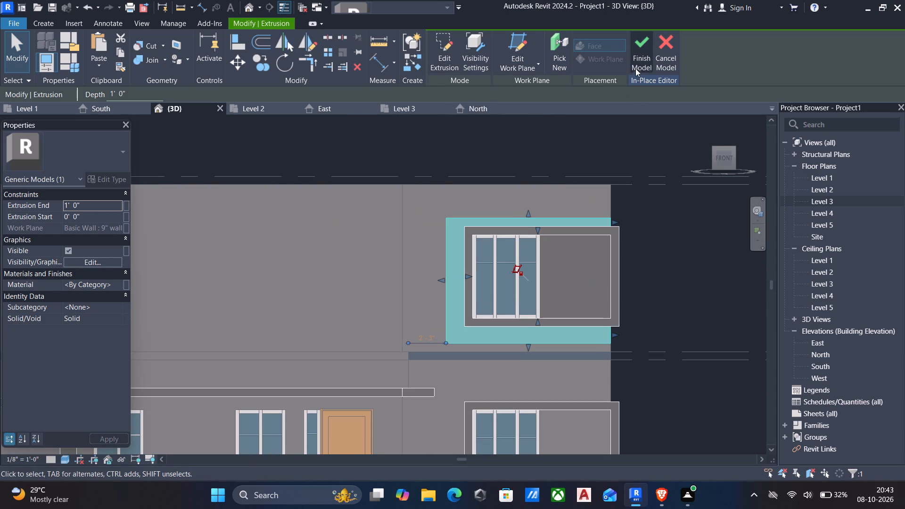
left_click(641, 42)
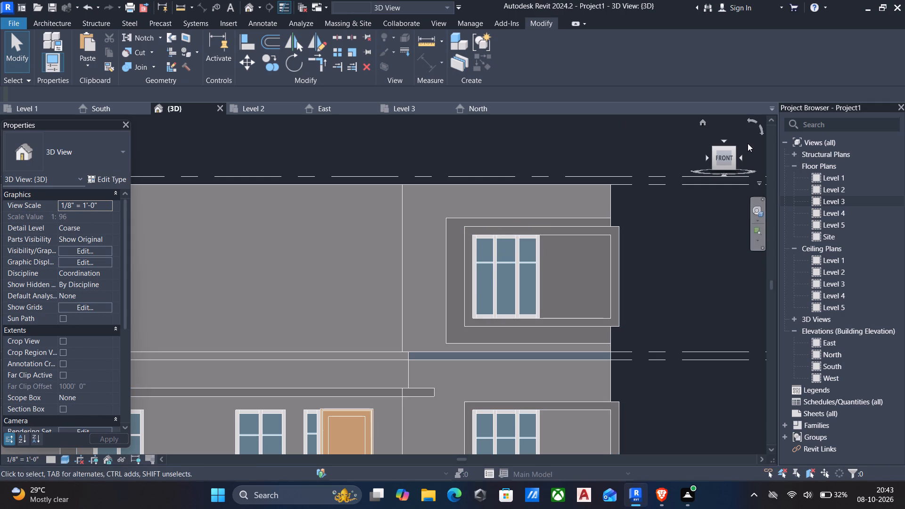
Reopen the upper frame's in-place model for editing and set the outer band's extrusion end to 1".
left_click(734, 147)
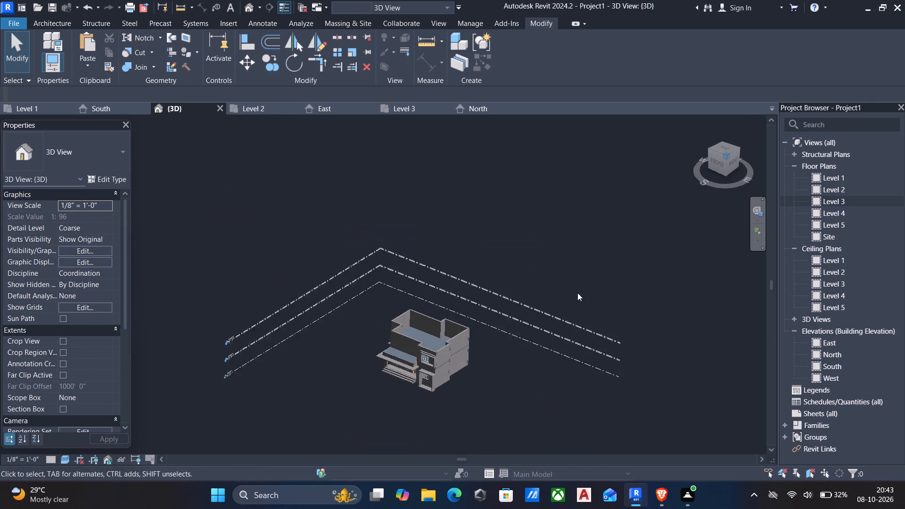
scroll(334, 269, "up", 5)
scroll(520, 306, "up", 6)
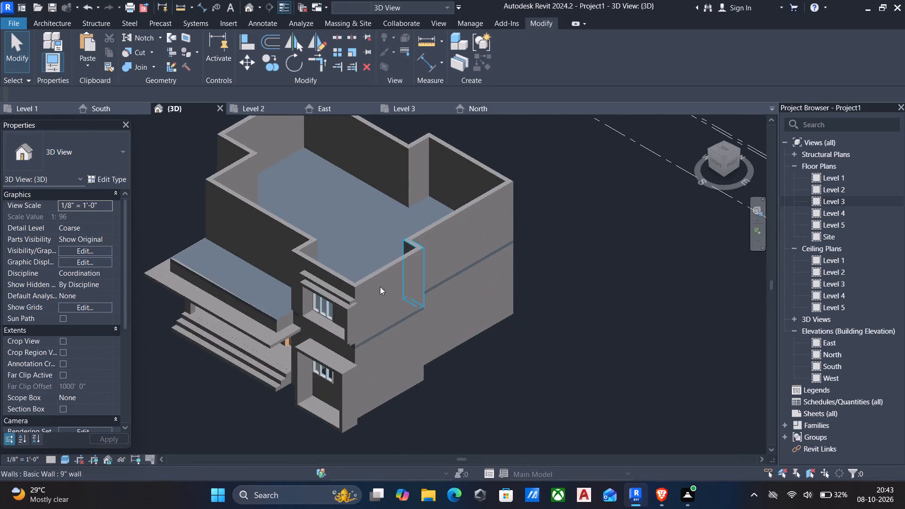
scroll(344, 296, "up", 6)
left_click(301, 275)
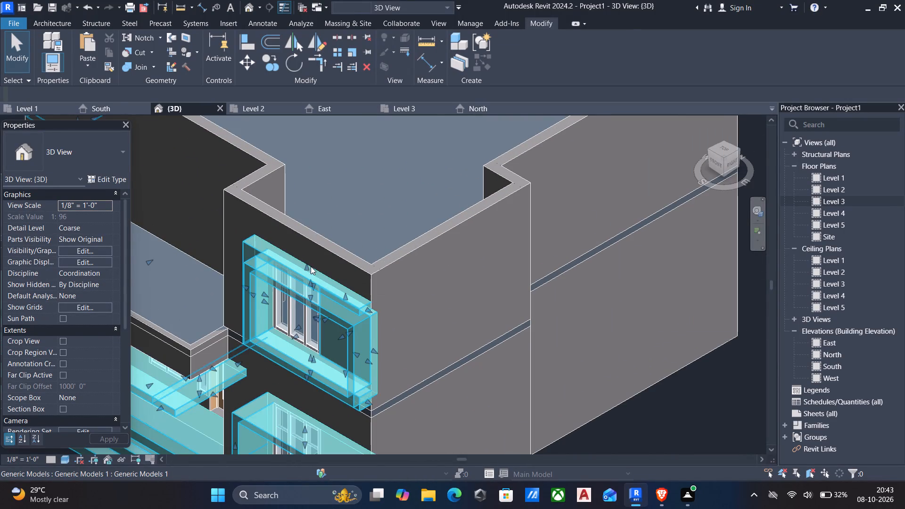
left_click(511, 48)
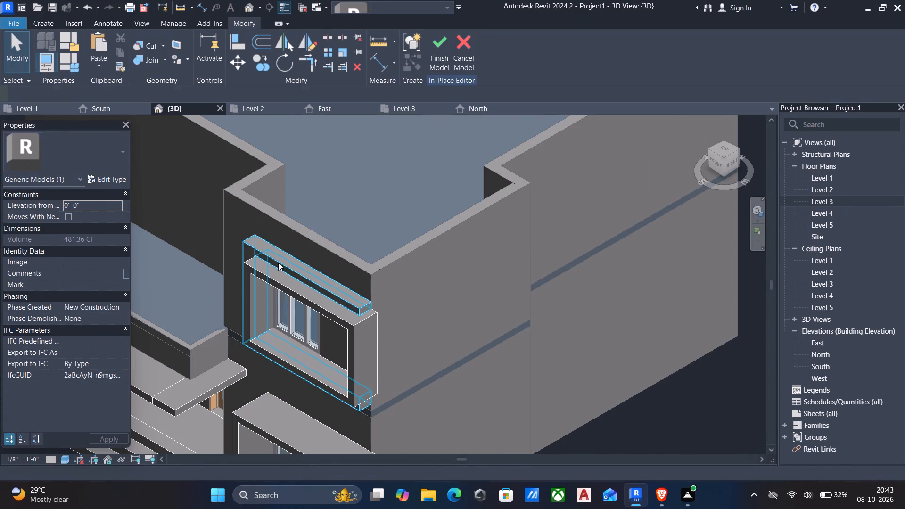
left_click(284, 264)
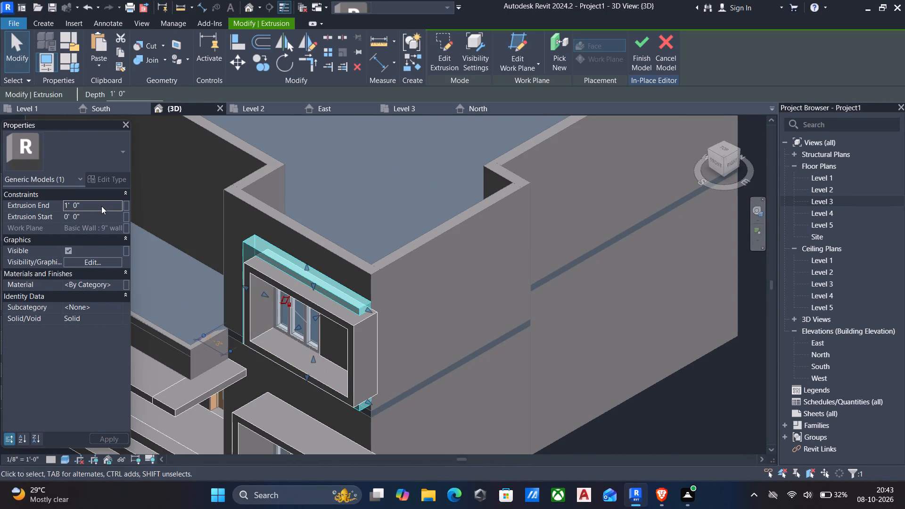
left_click(101, 206)
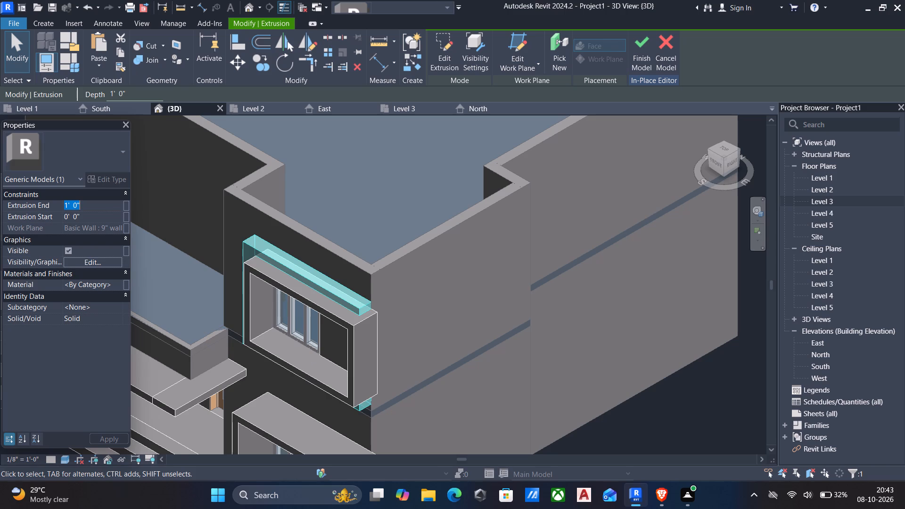
key("1")
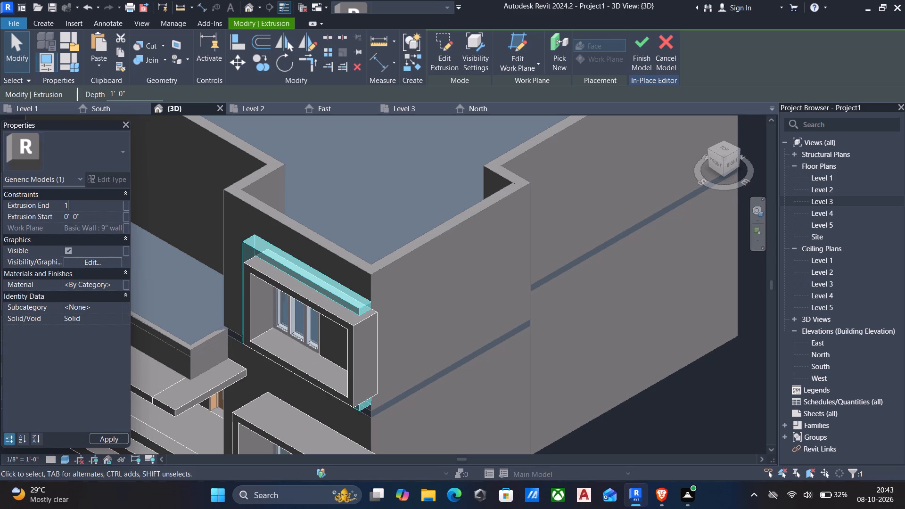
key("shift+quotedbl")
key("Return")
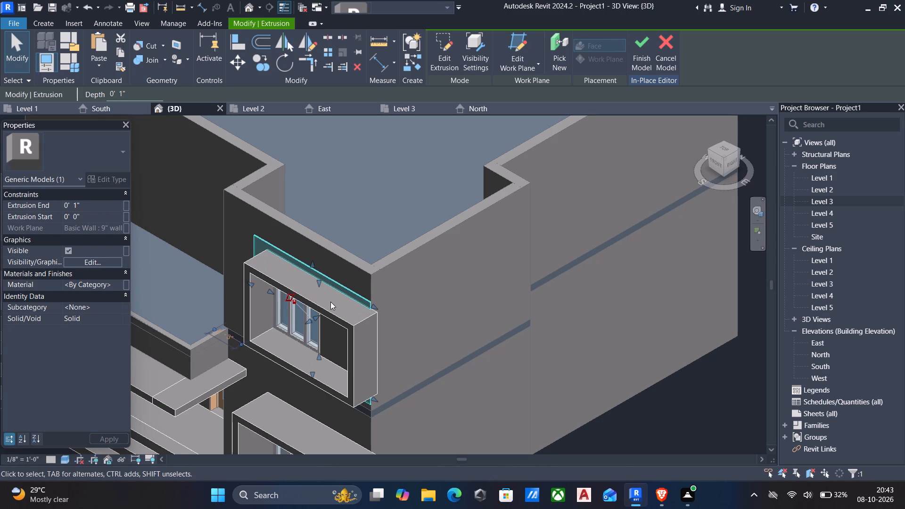
Examine the side panel beside the upper window and the front facade from an angled front view.
scroll(334, 305, "down", 2)
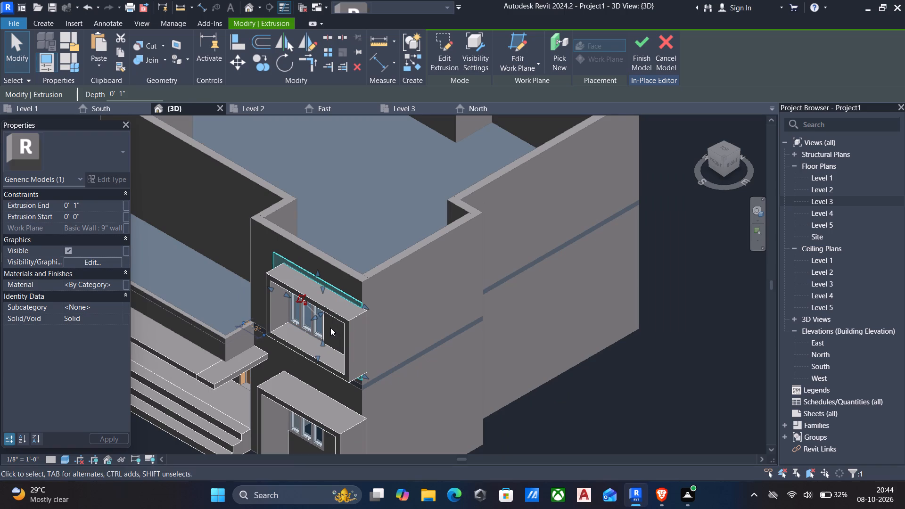
left_click(326, 329)
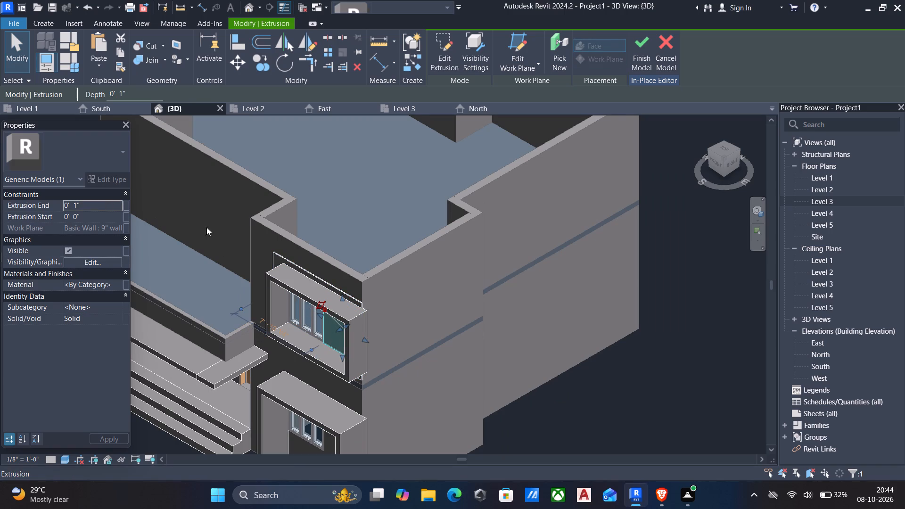
scroll(350, 242, "down", 1)
middle_click_drag(350, 243, 470, 143, "shift")
scroll(470, 145, "down", 1)
middle_click_drag(468, 156, 631, 80)
middle_click_drag(569, 154, 483, 164)
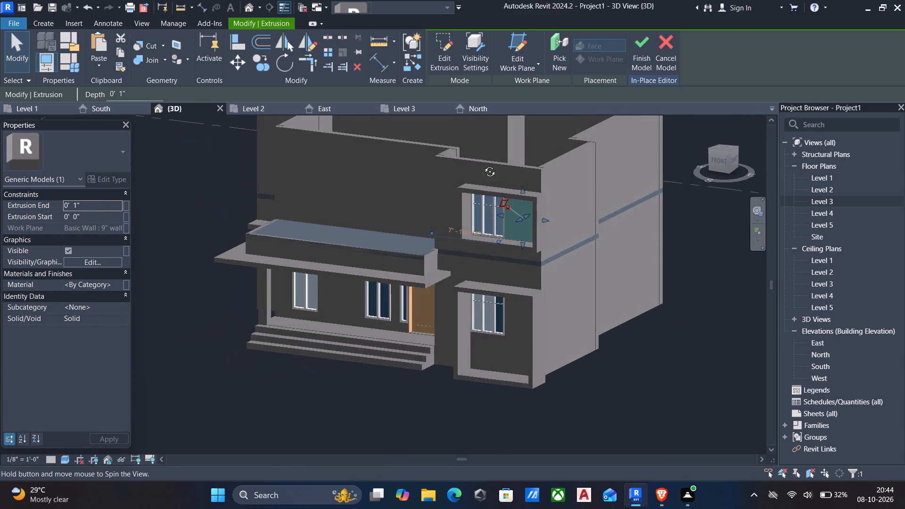
middle_click_drag(483, 164, 491, 163)
scroll(491, 162, "up", 1)
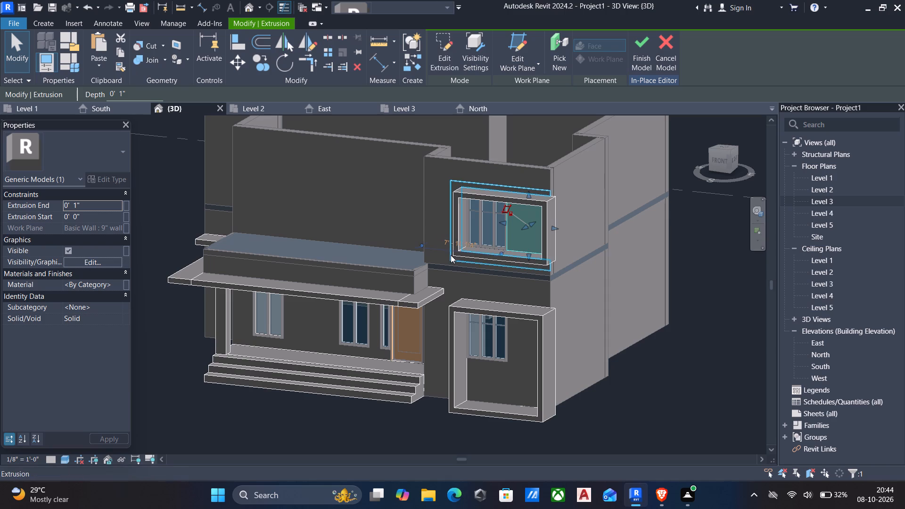
scroll(462, 261, "up", 4)
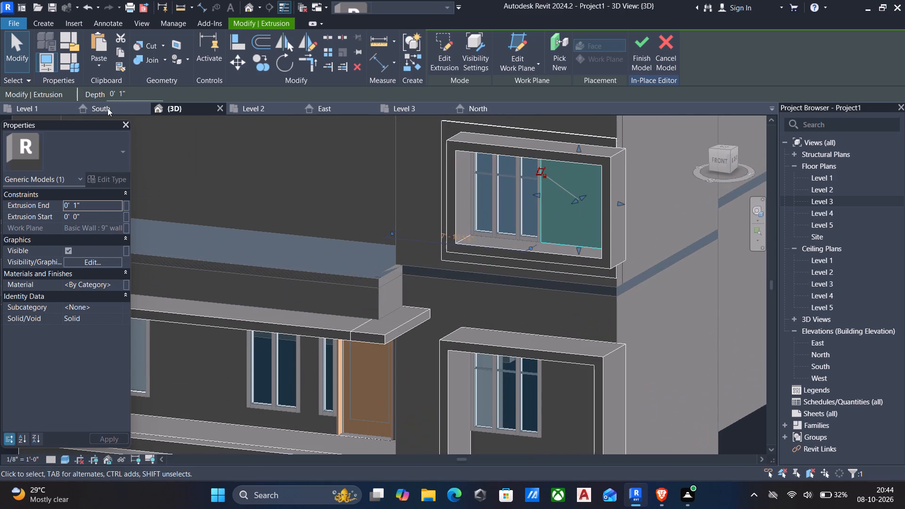
Start a new extrusion in the in-place model, picking the 6" roof slab's front edge as its work plane.
left_click(41, 20)
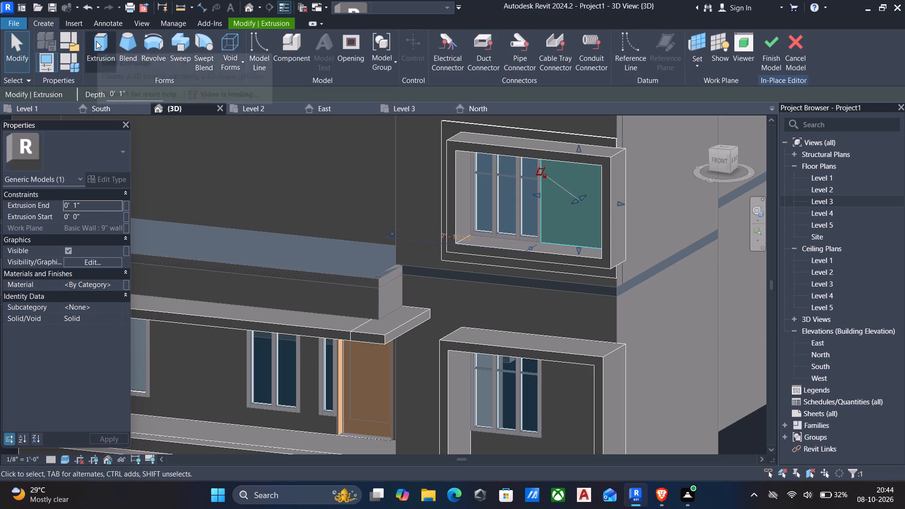
left_click(97, 41)
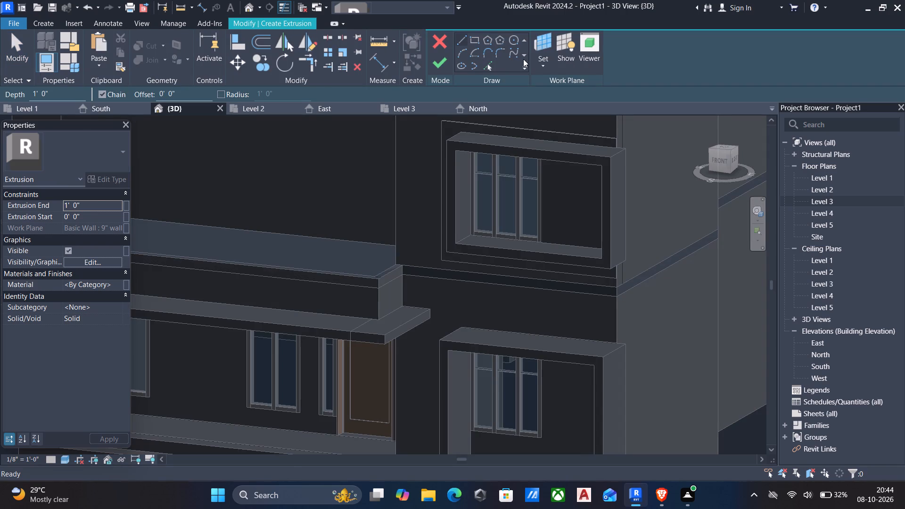
left_click(537, 65)
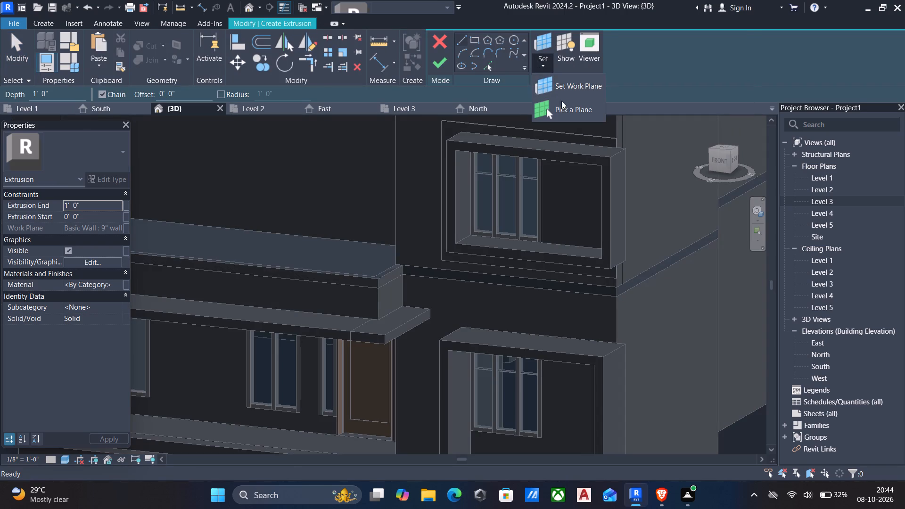
left_click(564, 104)
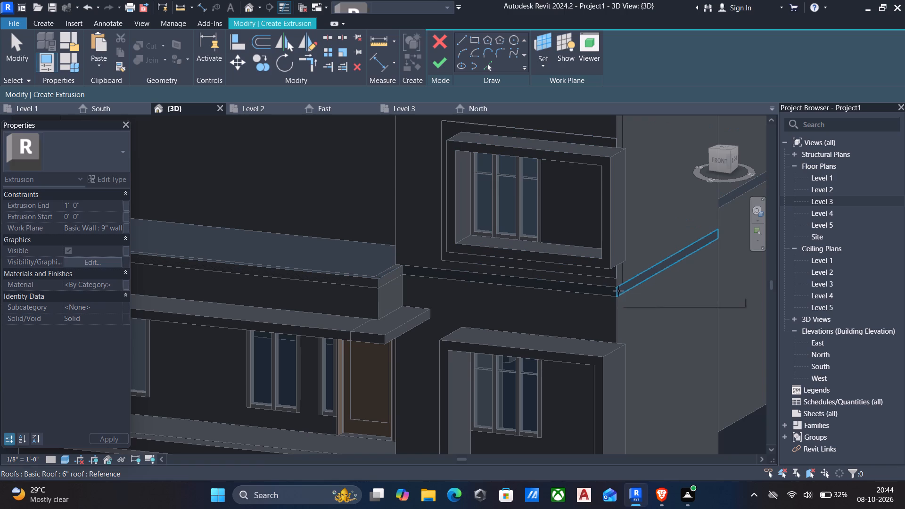
left_click(615, 293)
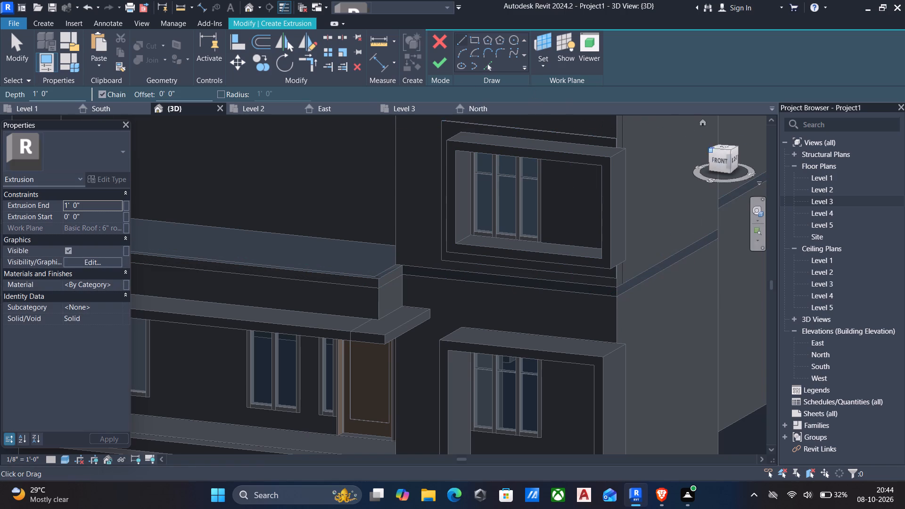
Sketch a rectangle about 12'-6" by 0'-6" from the band's bottom corner at the wall's end to the roof slab's top line at the opposite wall corner.
left_click(719, 159)
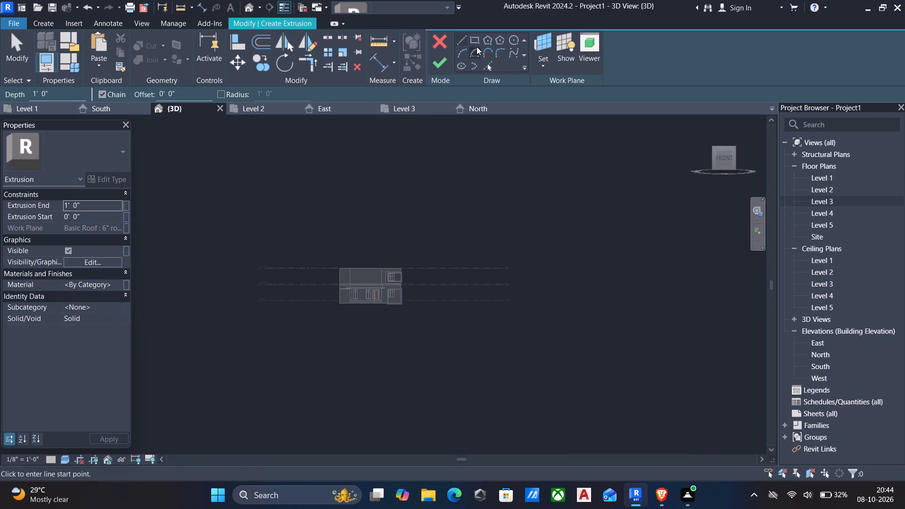
left_click(471, 41)
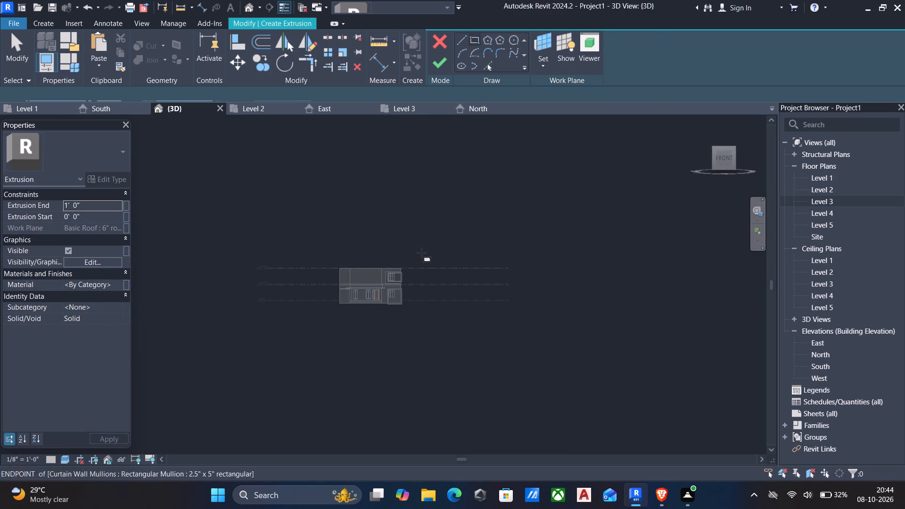
scroll(422, 253, "up", 6)
scroll(362, 341, "up", 12)
scroll(369, 320, "down", 1)
middle_click_drag(370, 320, 399, 305)
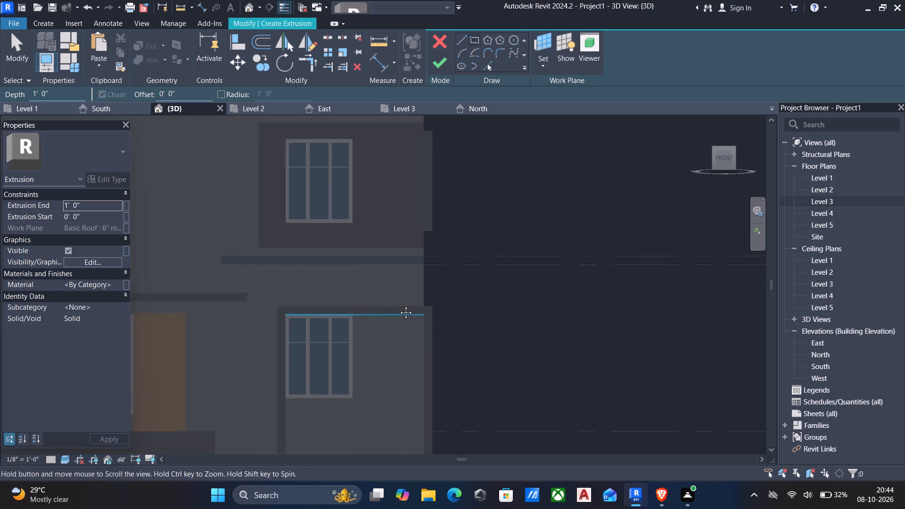
middle_click_drag(399, 305, 474, 296)
scroll(494, 261, "up", 6)
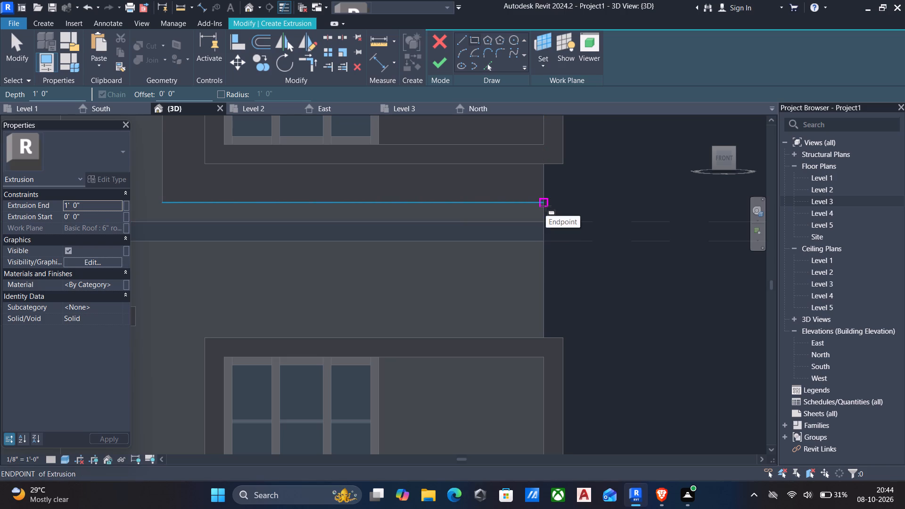
left_click(546, 206)
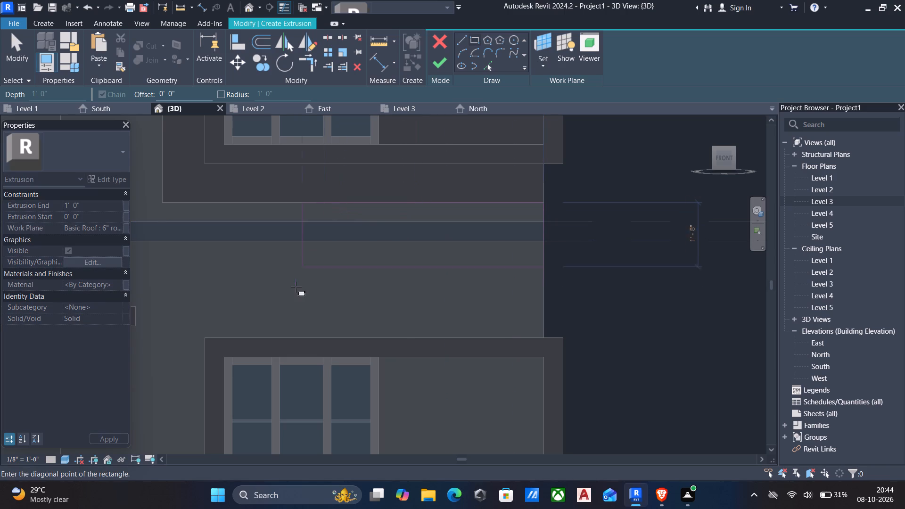
middle_click_drag(296, 290, 453, 268)
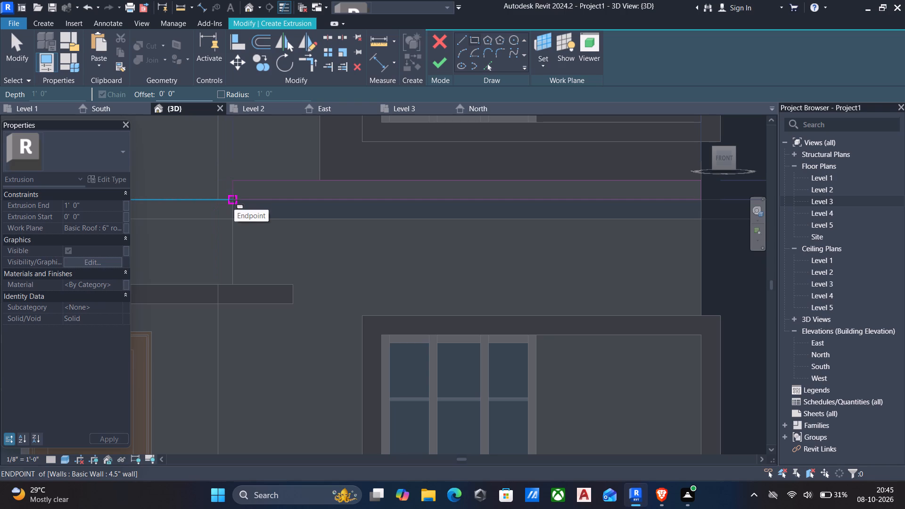
left_click(216, 196)
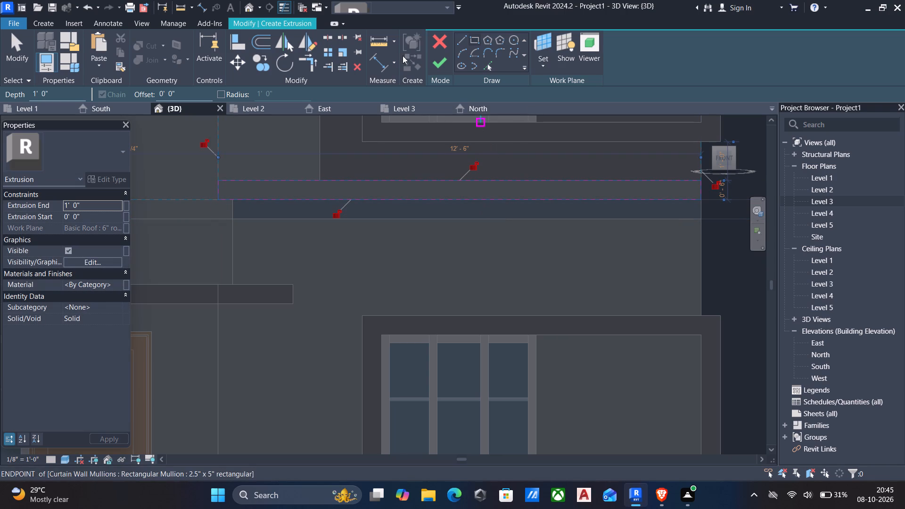
Set the rectangle's extrusion end to 2" and finish the sketch.
left_click(105, 201)
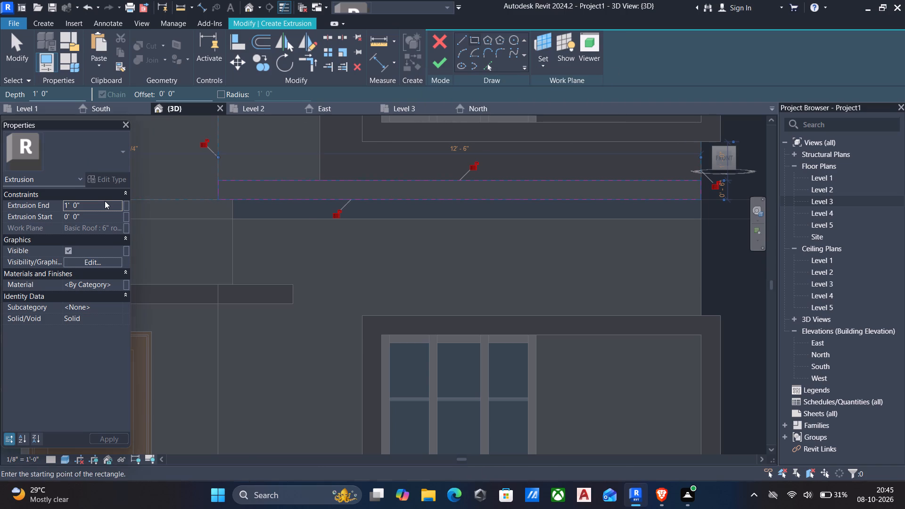
key("2")
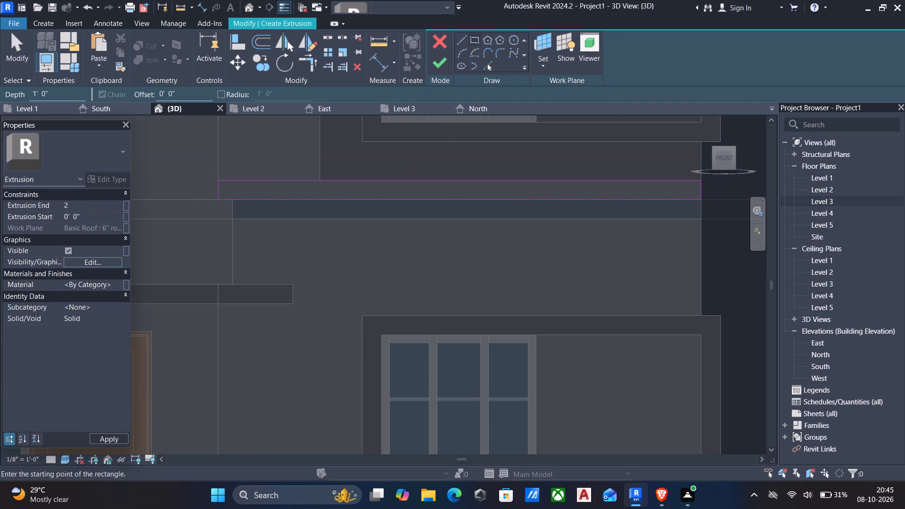
key("shift+quotedbl")
key("Return")
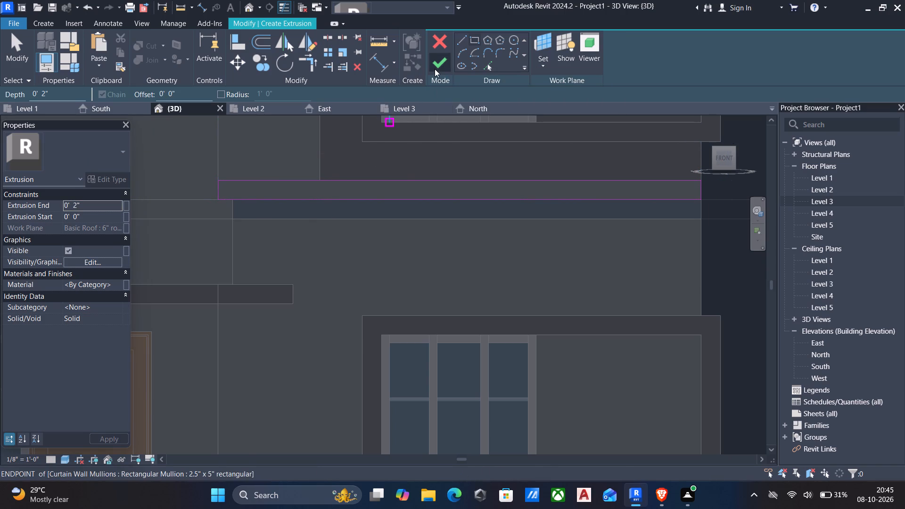
left_click(435, 69)
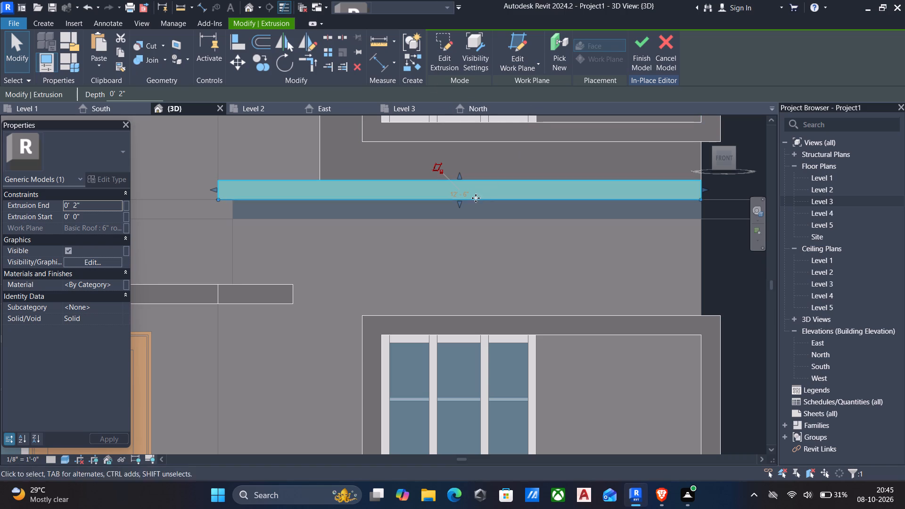
Stretch the new strip's lower edge down to the roof slab's bottom line.
left_click_drag(457, 204, 458, 216)
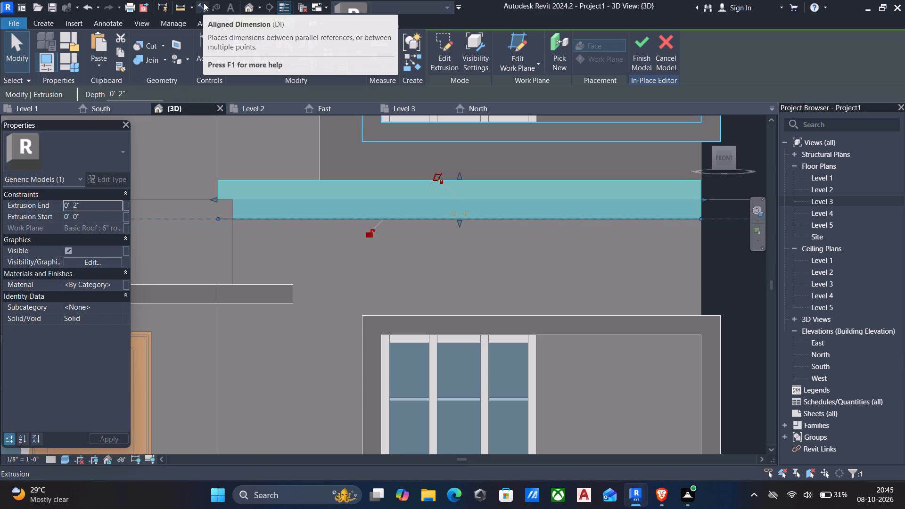
Start a new extrusion in the in-place model, pick the 9" wall's front face as its work plane, and display that plane.
left_click(40, 23)
left_click(98, 49)
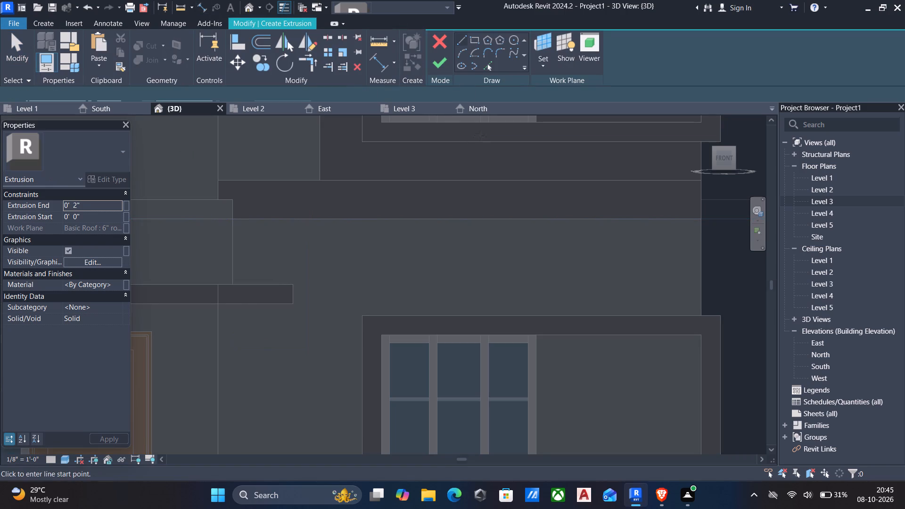
left_click(535, 65)
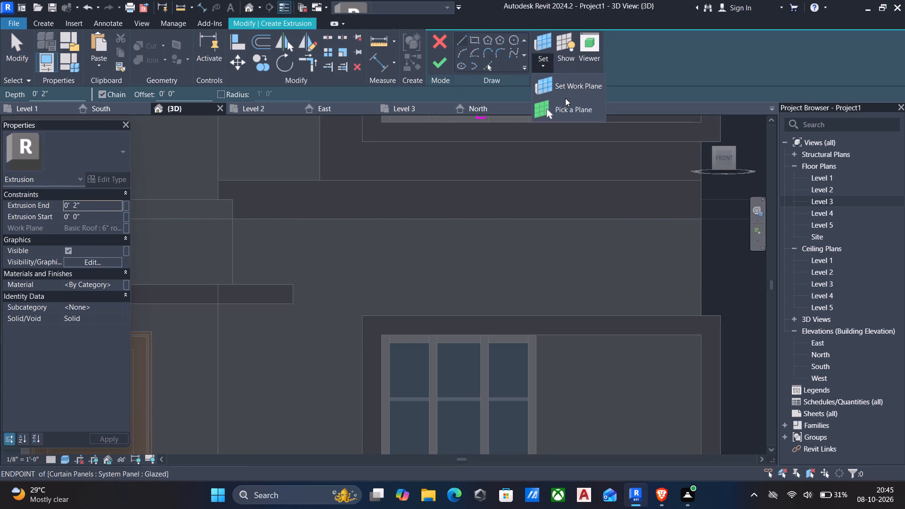
left_click_drag(566, 101, 566, 111)
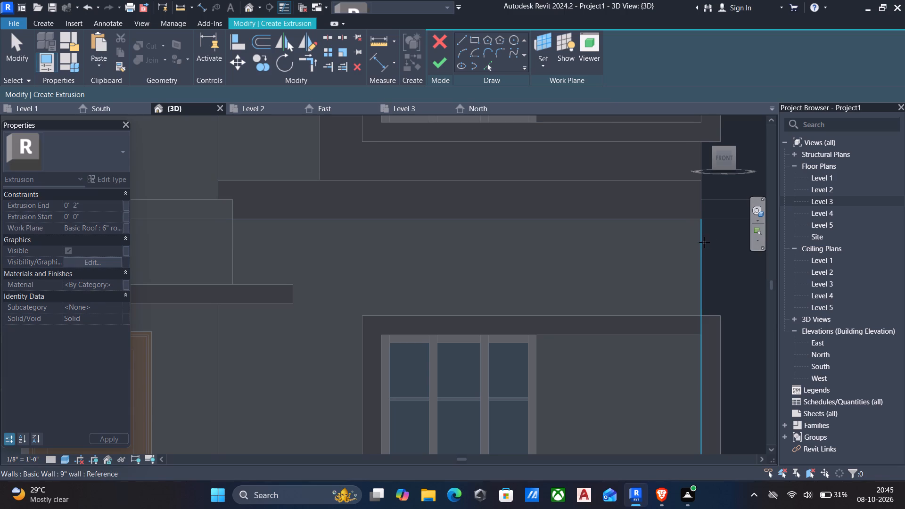
scroll(693, 249, "down", 4)
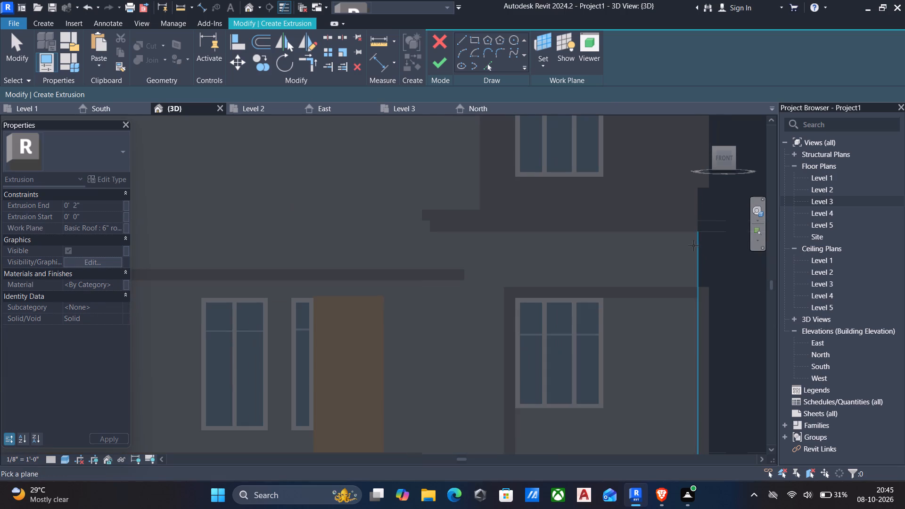
scroll(495, 208, "down", 4)
scroll(566, 399, "up", 1)
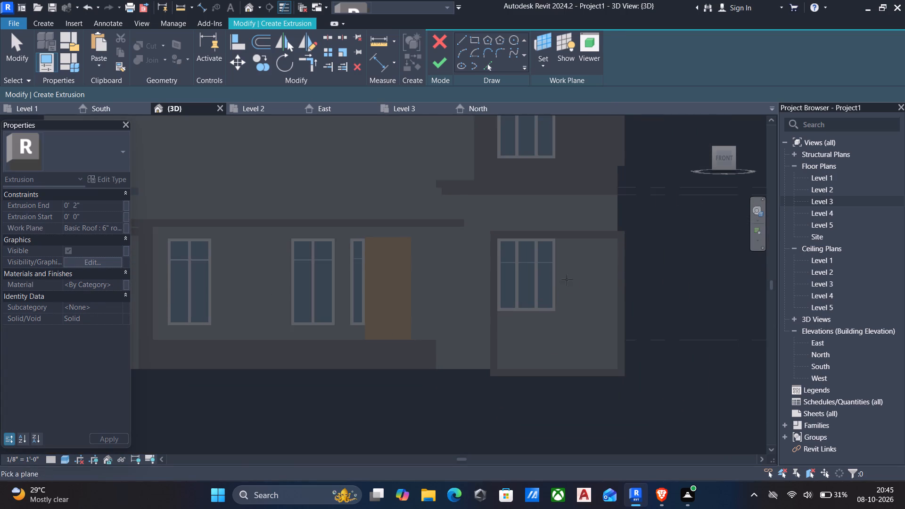
scroll(477, 220, "down", 5)
middle_click_drag(475, 225, 511, 351)
scroll(516, 347, "up", 1)
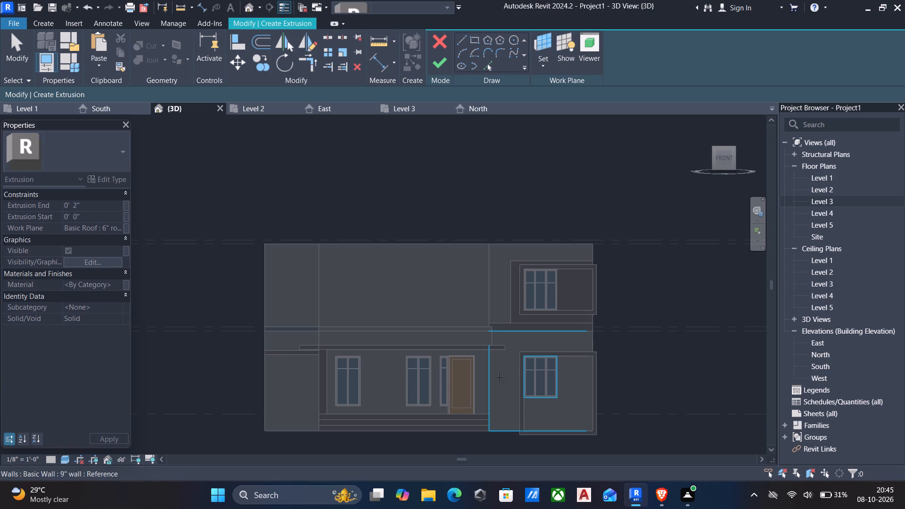
scroll(495, 374, "down", 3)
middle_click_drag(494, 374, 432, 402, "shift")
middle_click_drag(441, 398, 426, 333)
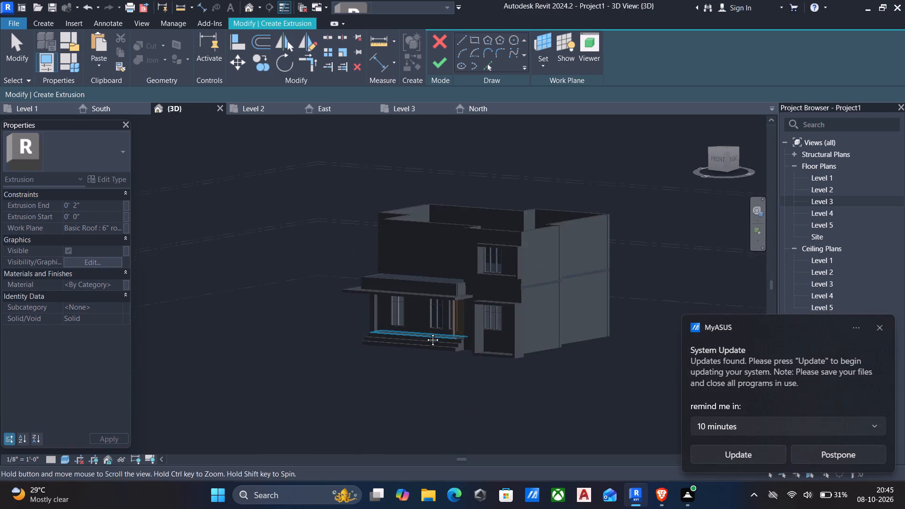
middle_click_drag(426, 333, 426, 332)
scroll(431, 328, "up", 6)
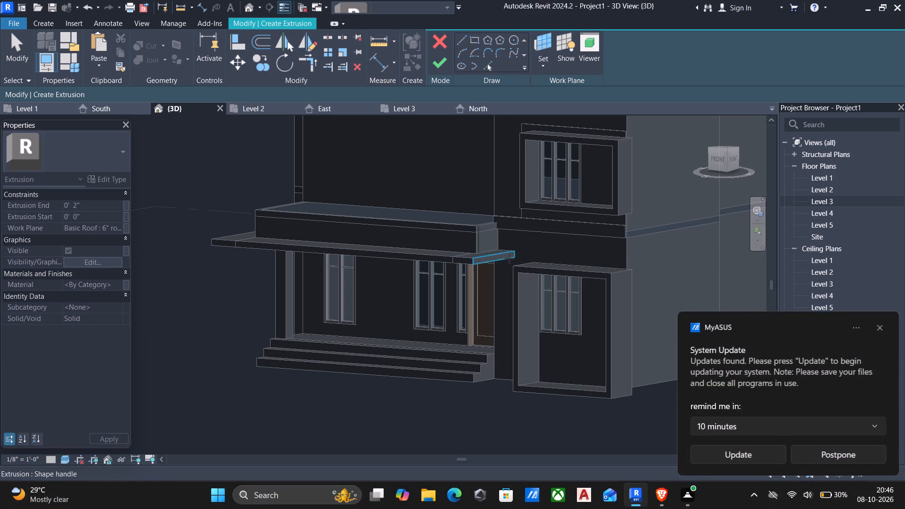
scroll(616, 241, "down", 4)
middle_click_drag(612, 247, 613, 334)
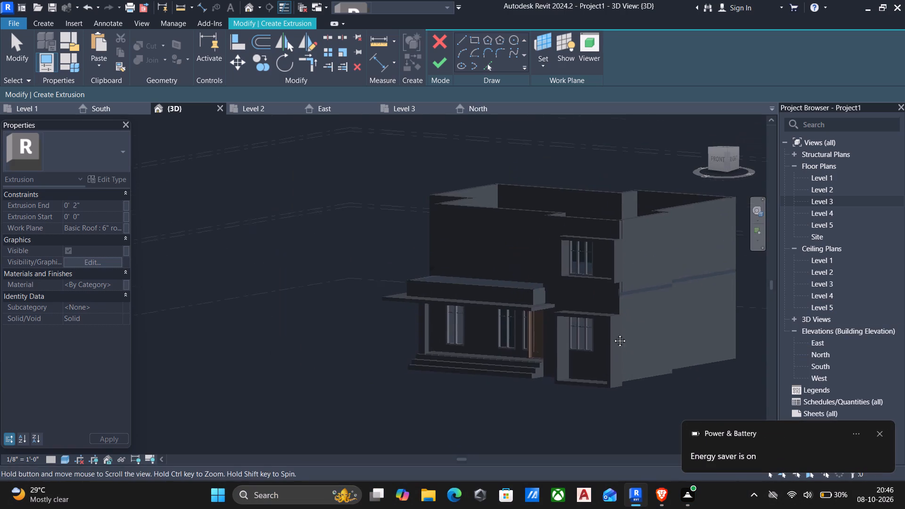
middle_click_drag(613, 334, 613, 335)
middle_click(613, 335)
scroll(613, 335, "up", 1)
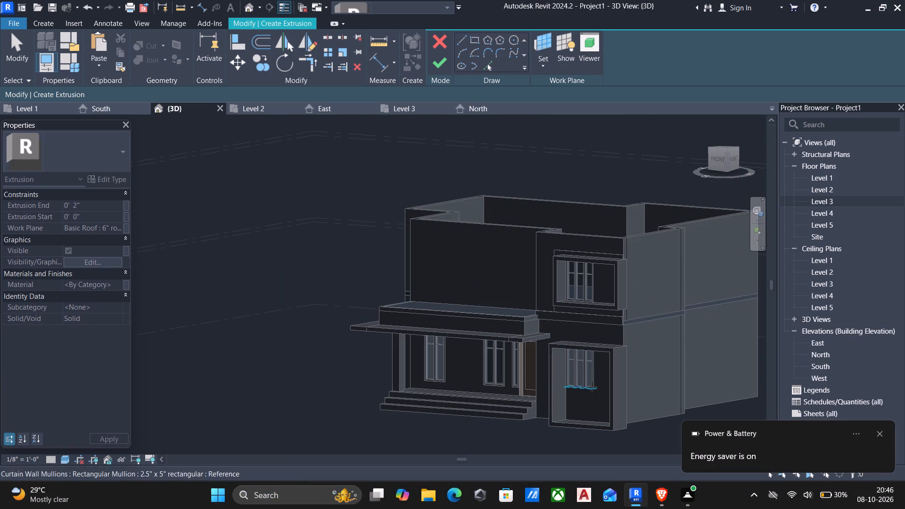
scroll(598, 382, "up", 5)
scroll(643, 271, "up", 5)
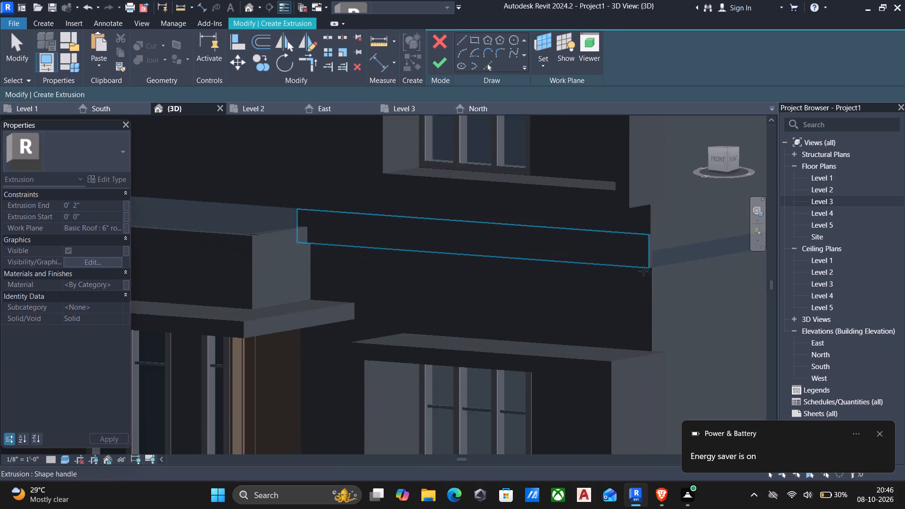
scroll(648, 295, "up", 5)
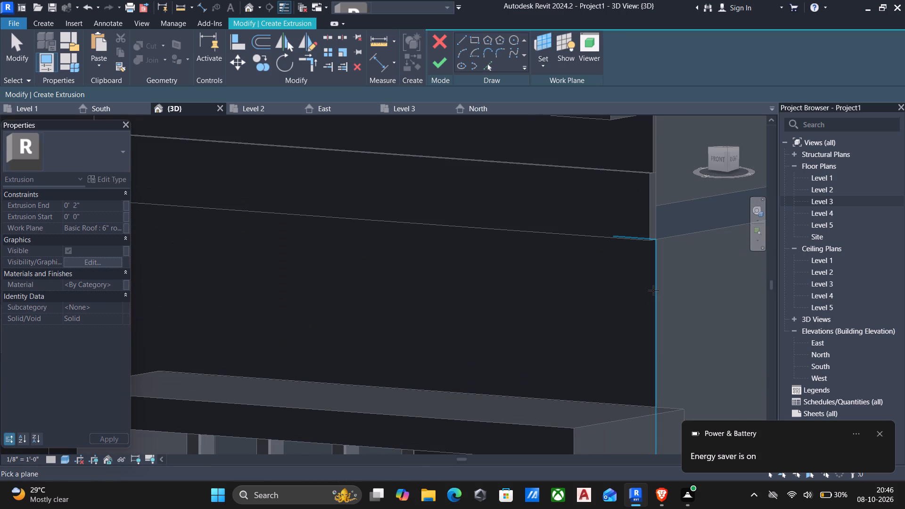
left_click(653, 290)
left_click(560, 45)
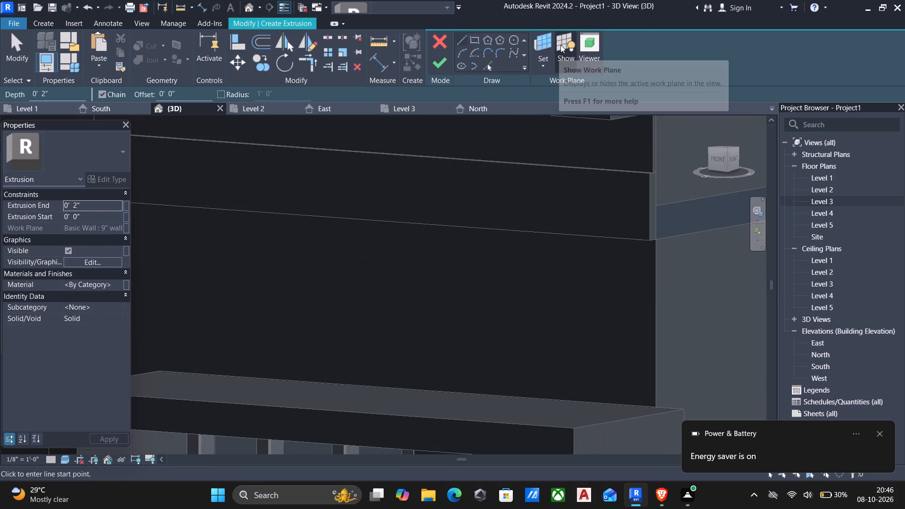
Sketch a vertical line from just above the lower window frame's door-side corner up to the roof slab's bottom line.
scroll(573, 85, "down", 6)
scroll(584, 158, "up", 1)
scroll(651, 179, "down", 2)
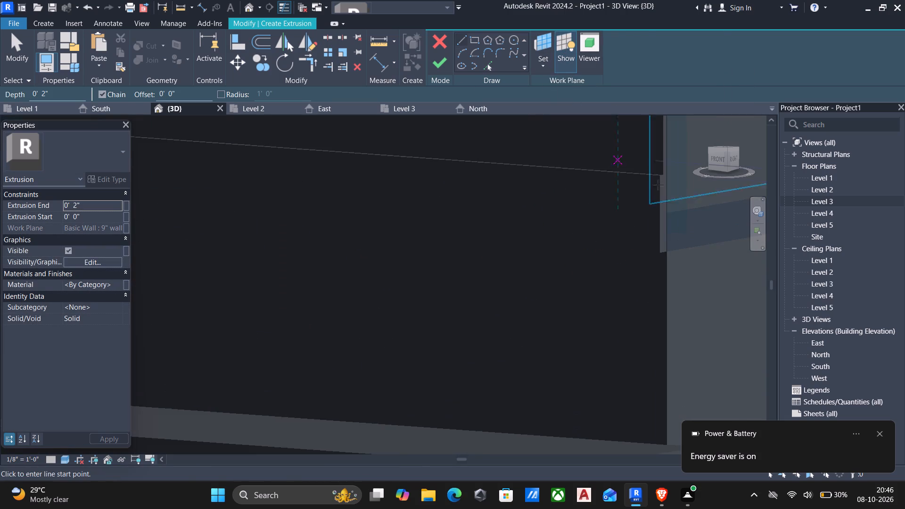
scroll(658, 185, "down", 3)
middle_click_drag(646, 247, 640, 321)
scroll(662, 279, "down", 5)
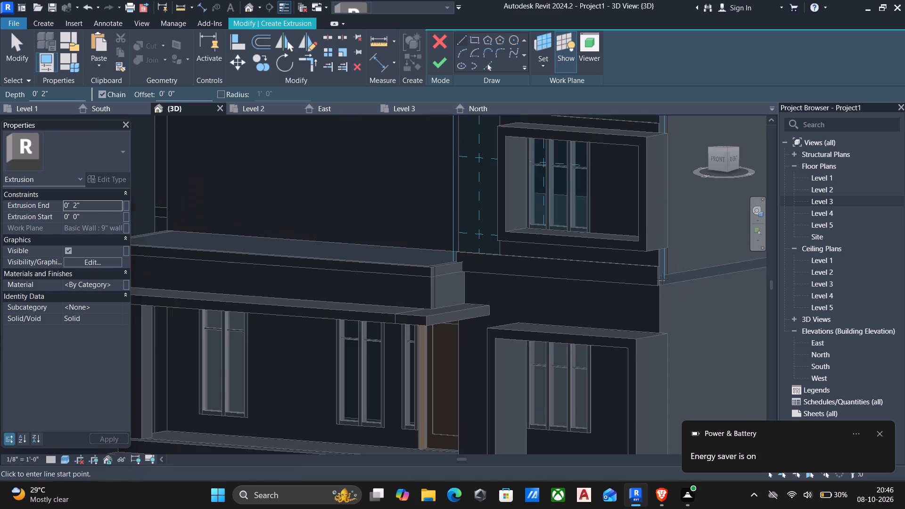
scroll(658, 314, "up", 1)
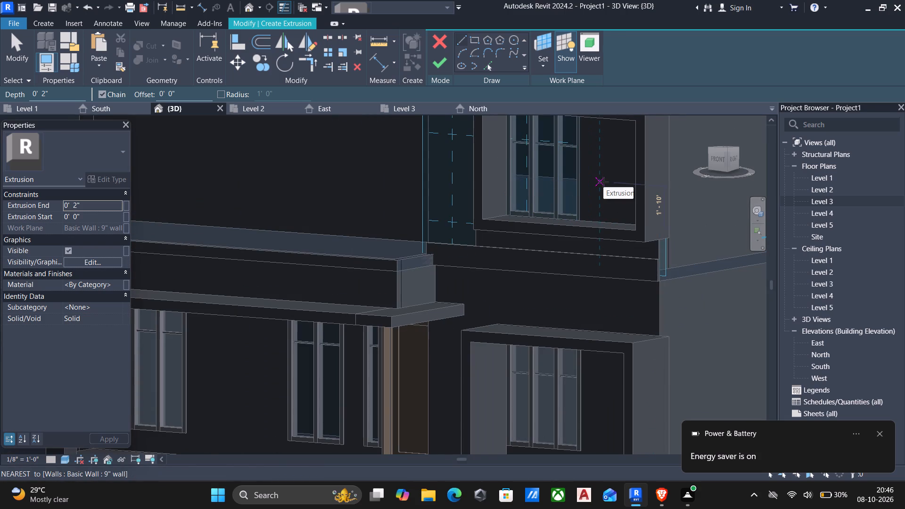
left_click(722, 158)
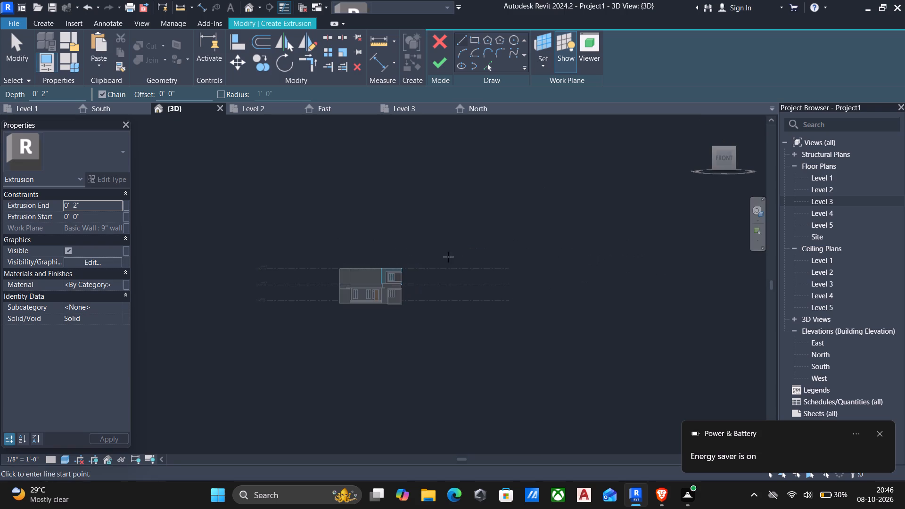
scroll(331, 238, "up", 6)
scroll(485, 386, "up", 14)
middle_click_drag(356, 298, 420, 366)
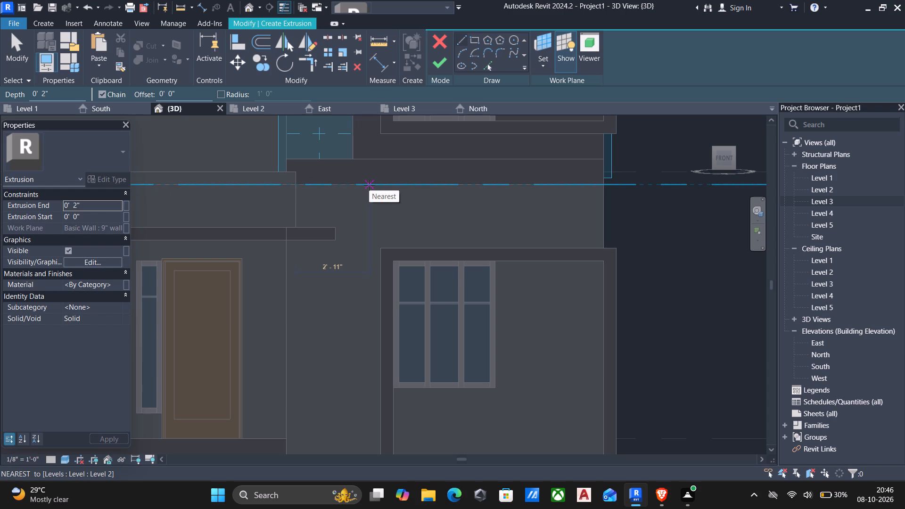
left_click(380, 241)
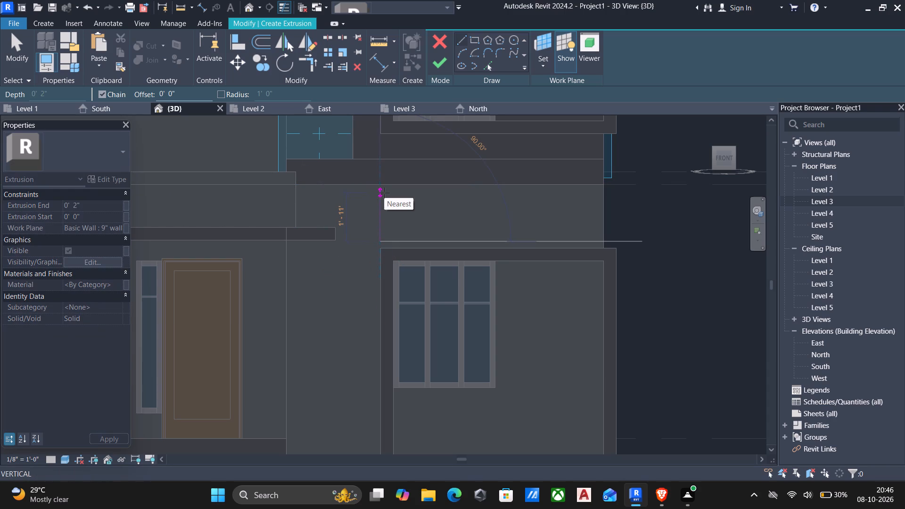
left_click(383, 189)
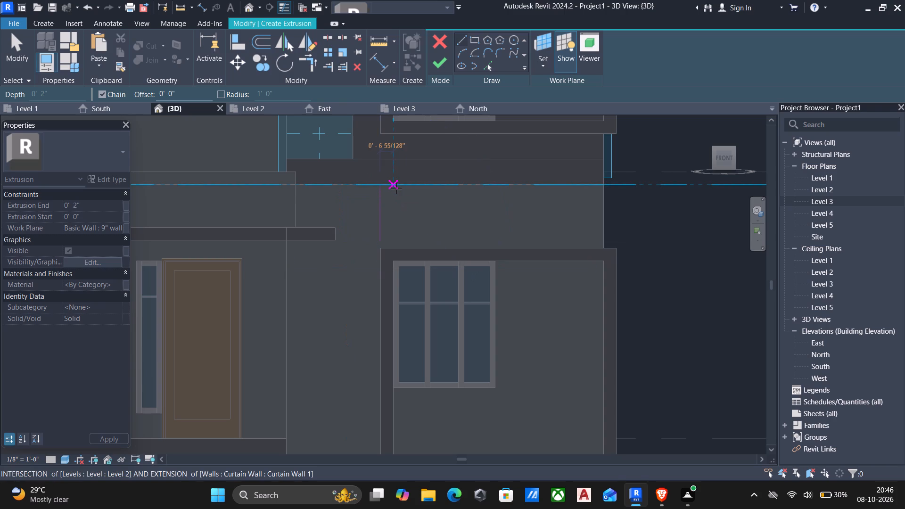
key("Escape")
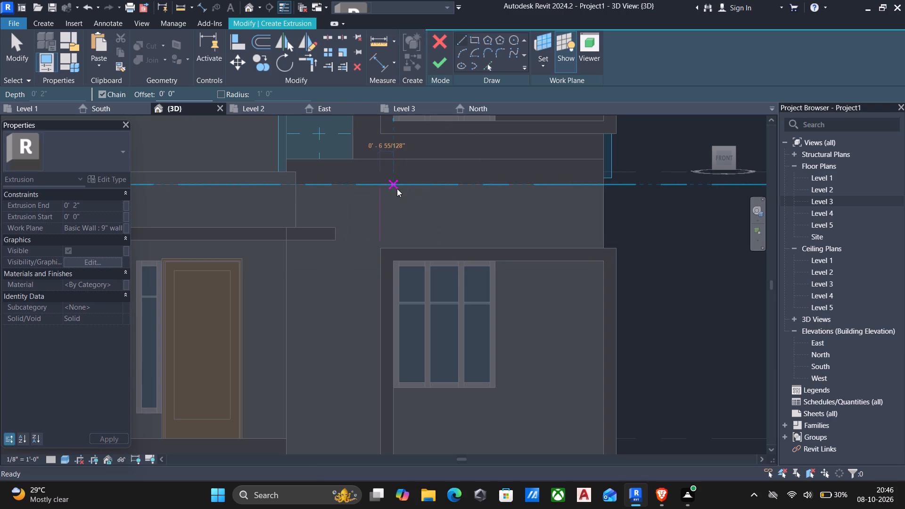
Extend the outline from the vertical line's lower end down along the window frame to the wall's base.
left_click(379, 240)
scroll(373, 336, "down", 1)
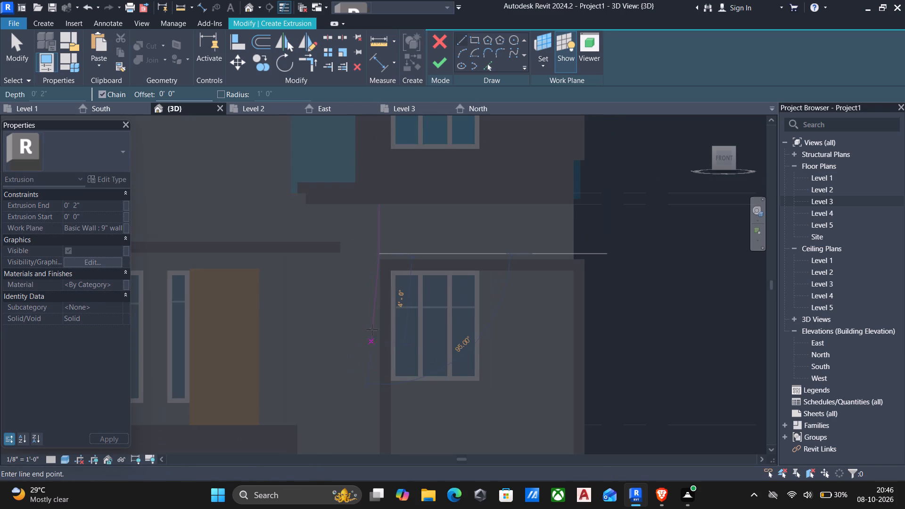
middle_click_drag(382, 369, 386, 234)
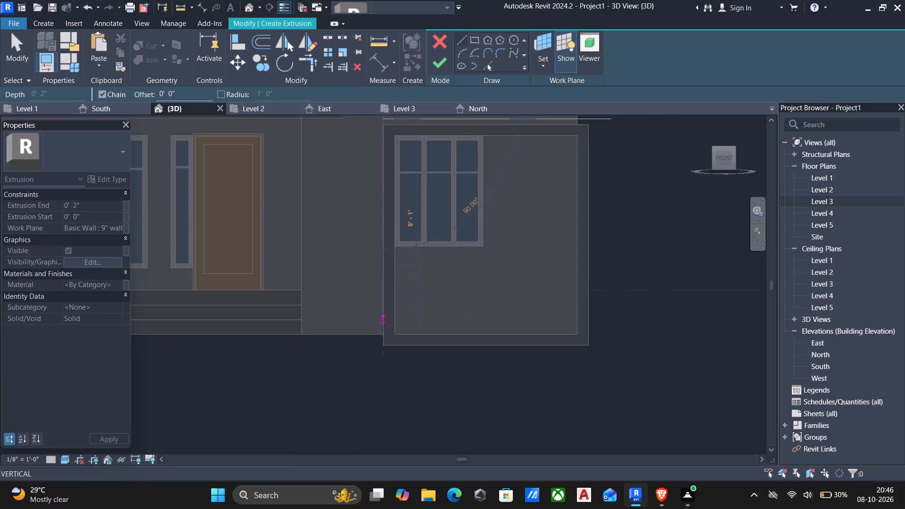
left_click(383, 335)
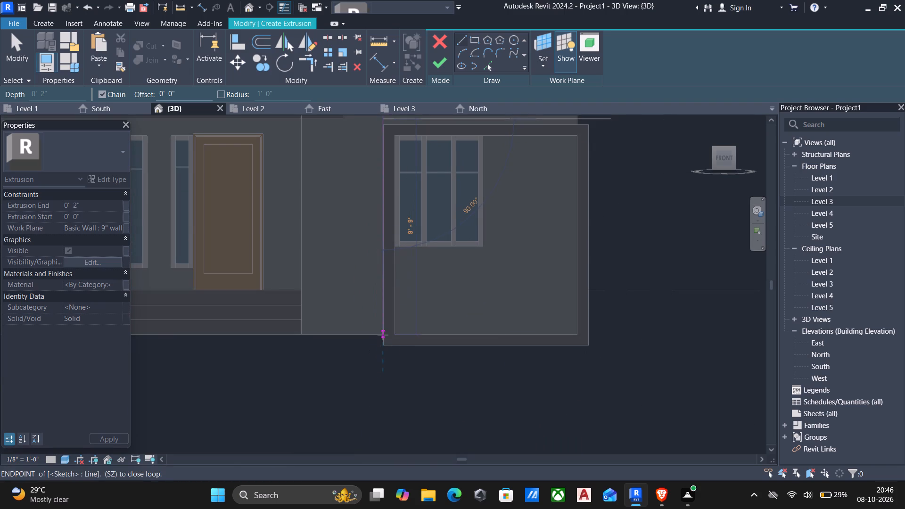
key("Escape")
scroll(381, 331, "up", 4)
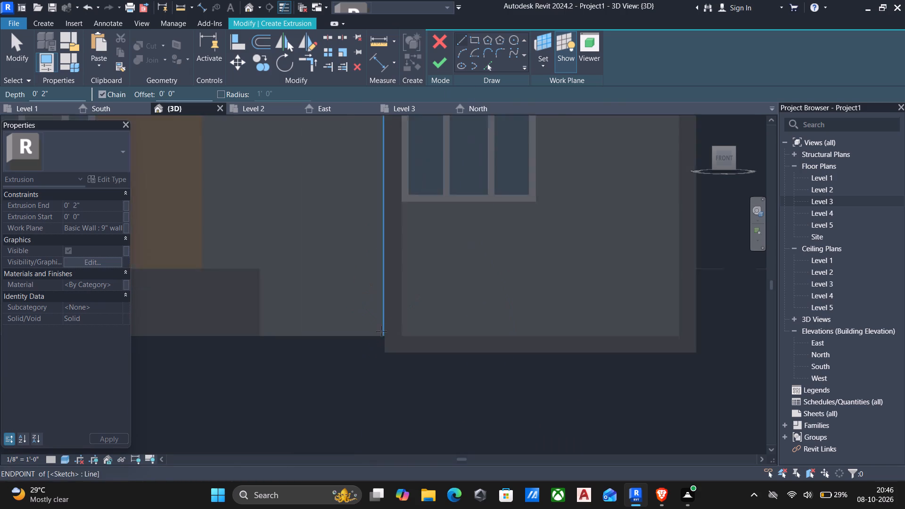
scroll(381, 331, "up", 2)
key("Escape")
scroll(376, 347, "up", 5)
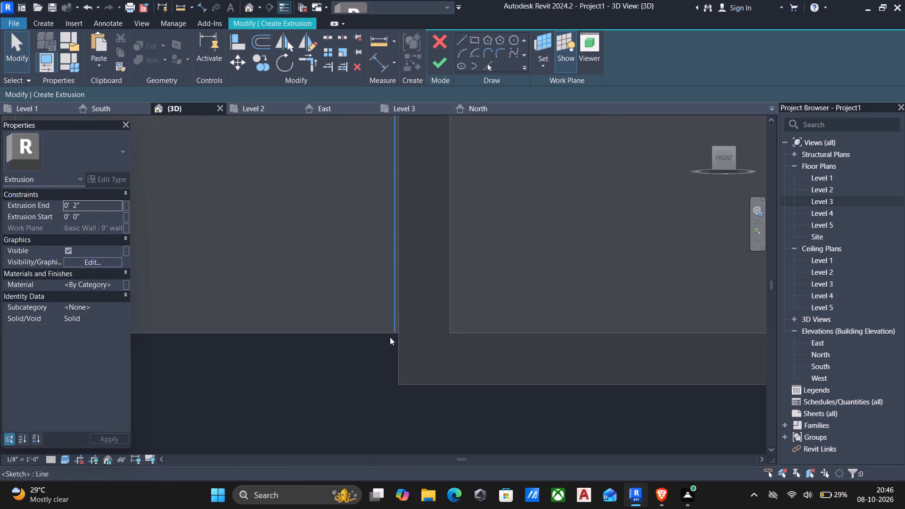
Add sketch lines picked from the wall's vertical edge beside the door and the underside of the projecting canopy slab end.
scroll(387, 343, "down", 3)
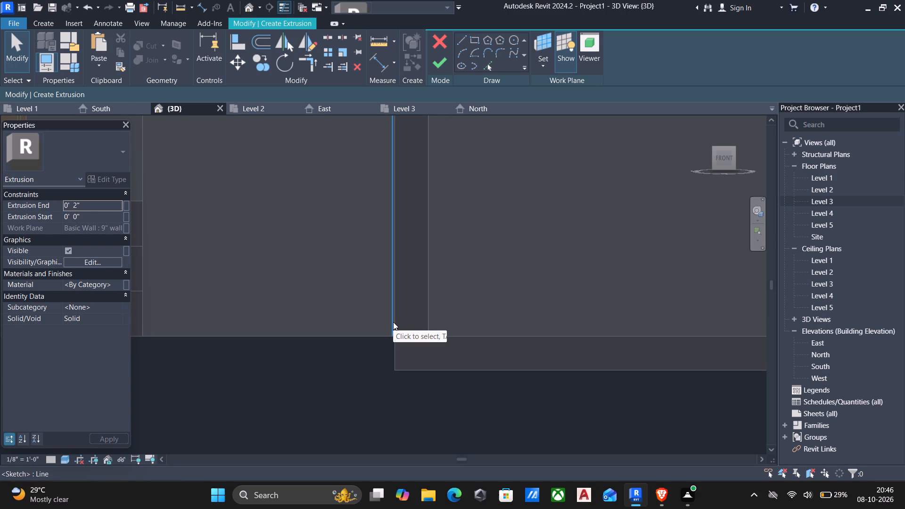
scroll(385, 315, "down", 4)
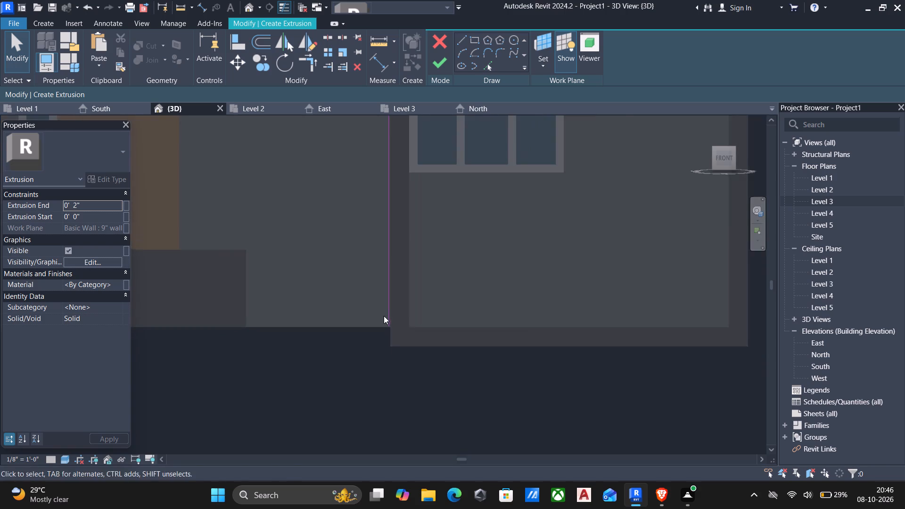
middle_click_drag(383, 316, 533, 369)
scroll(379, 272, "down", 4)
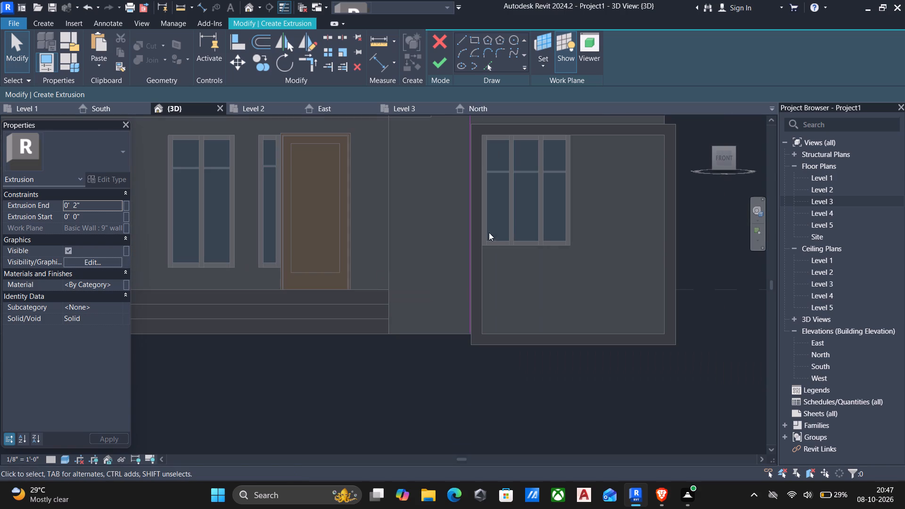
left_click(487, 61)
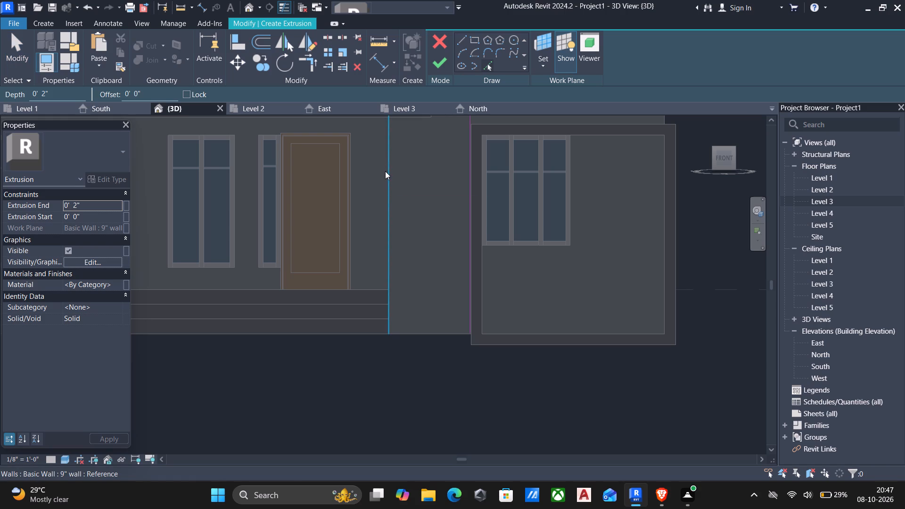
left_click(385, 171)
scroll(402, 187, "down", 5)
middle_click_drag(403, 205, 445, 353)
scroll(447, 350, "up", 1)
scroll(451, 311, "up", 5)
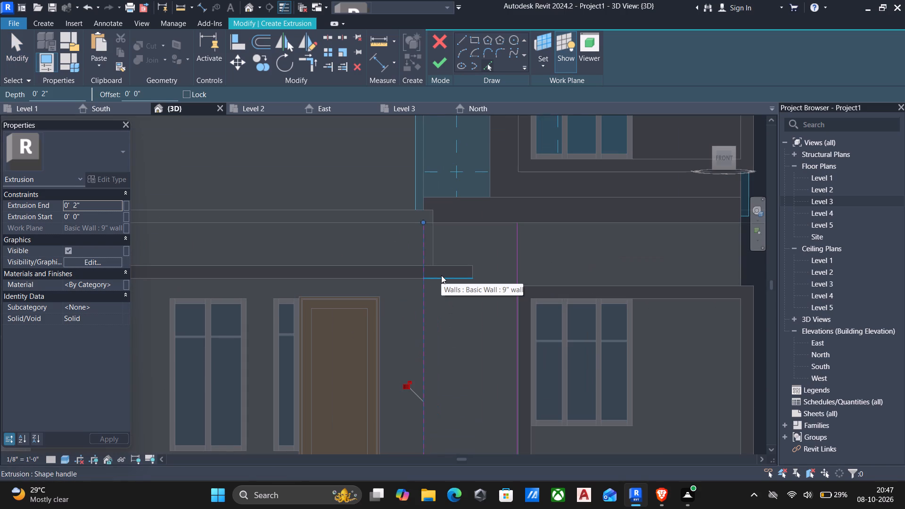
left_click(441, 275)
scroll(464, 272, "up", 4)
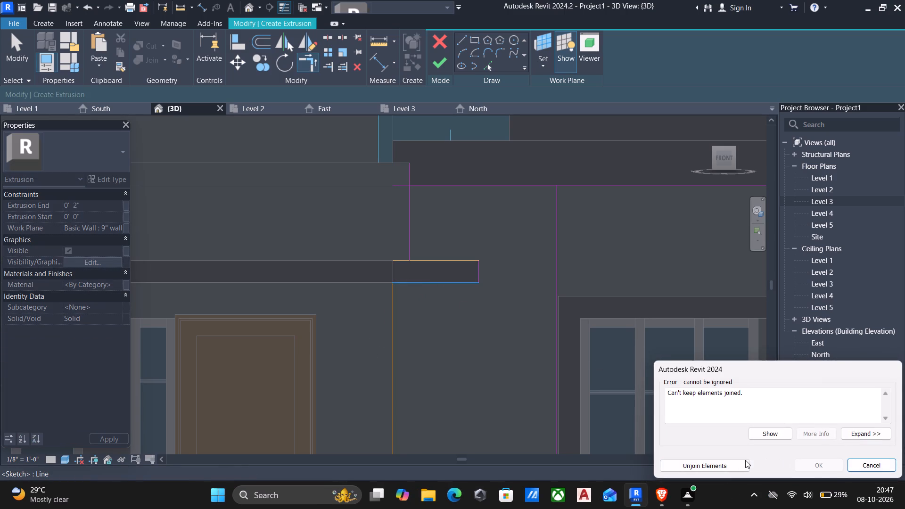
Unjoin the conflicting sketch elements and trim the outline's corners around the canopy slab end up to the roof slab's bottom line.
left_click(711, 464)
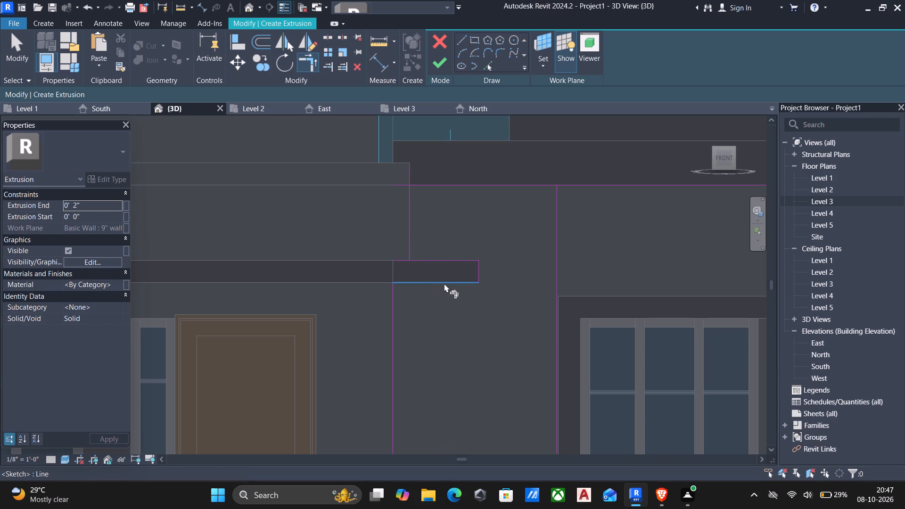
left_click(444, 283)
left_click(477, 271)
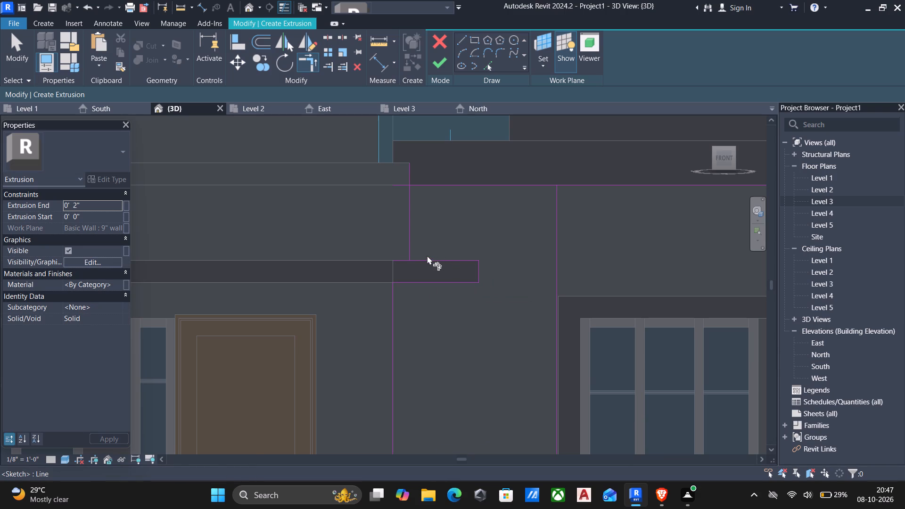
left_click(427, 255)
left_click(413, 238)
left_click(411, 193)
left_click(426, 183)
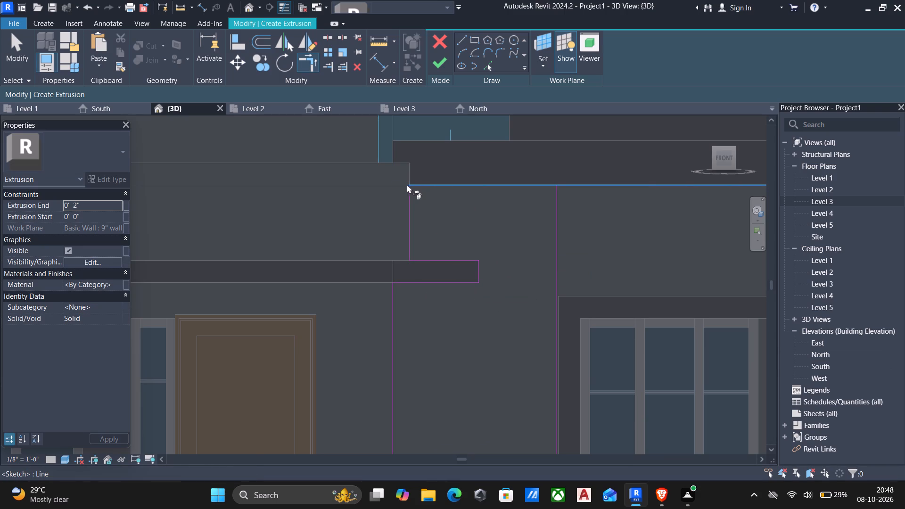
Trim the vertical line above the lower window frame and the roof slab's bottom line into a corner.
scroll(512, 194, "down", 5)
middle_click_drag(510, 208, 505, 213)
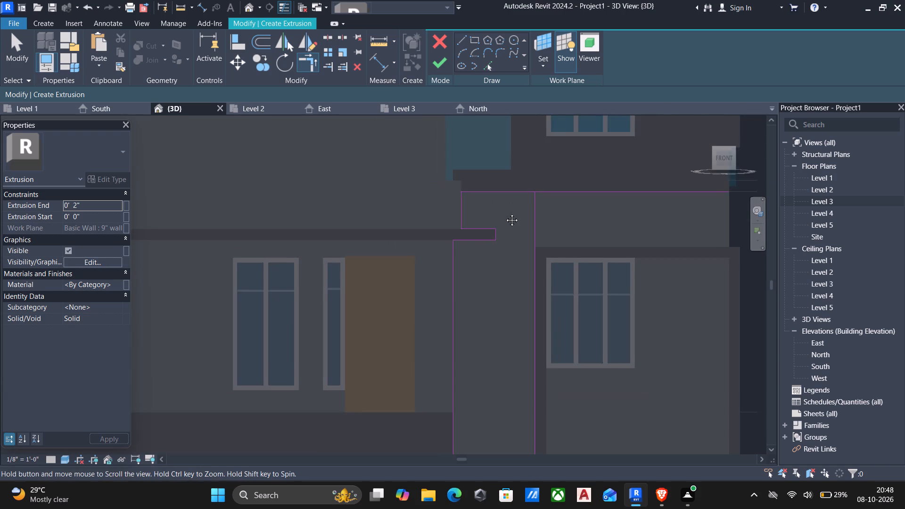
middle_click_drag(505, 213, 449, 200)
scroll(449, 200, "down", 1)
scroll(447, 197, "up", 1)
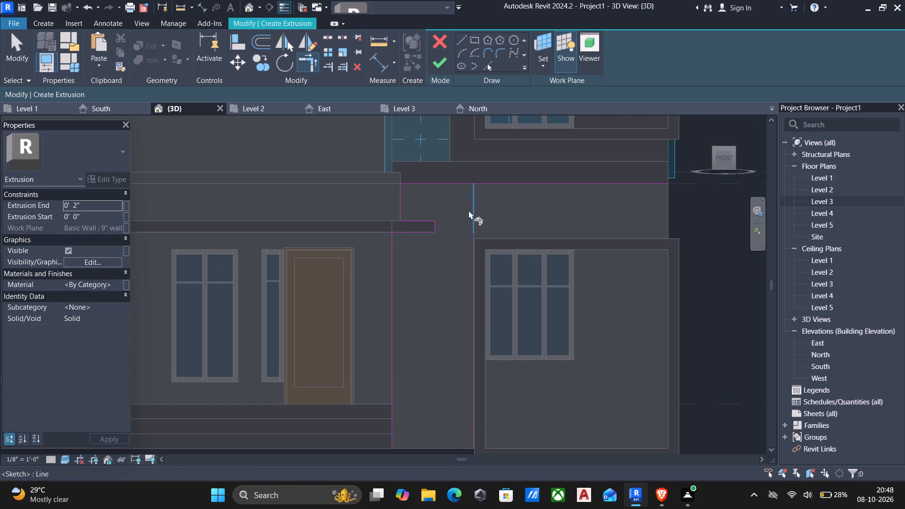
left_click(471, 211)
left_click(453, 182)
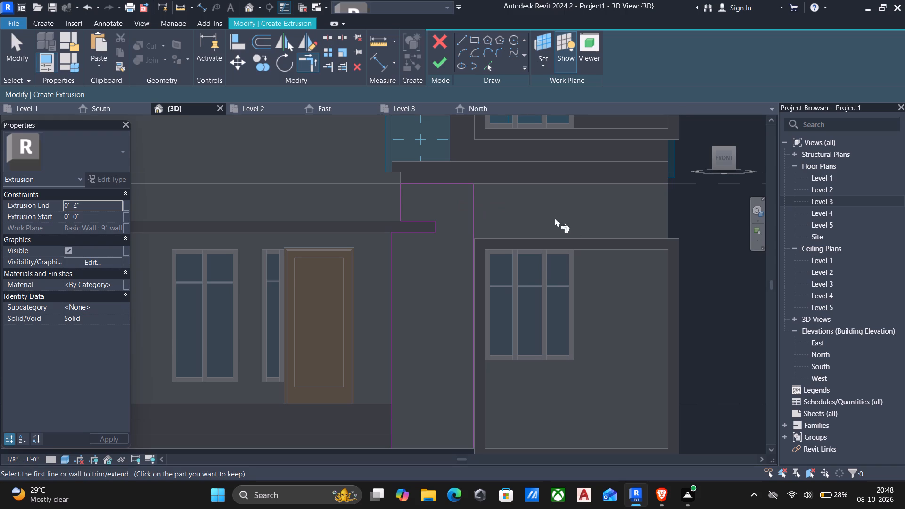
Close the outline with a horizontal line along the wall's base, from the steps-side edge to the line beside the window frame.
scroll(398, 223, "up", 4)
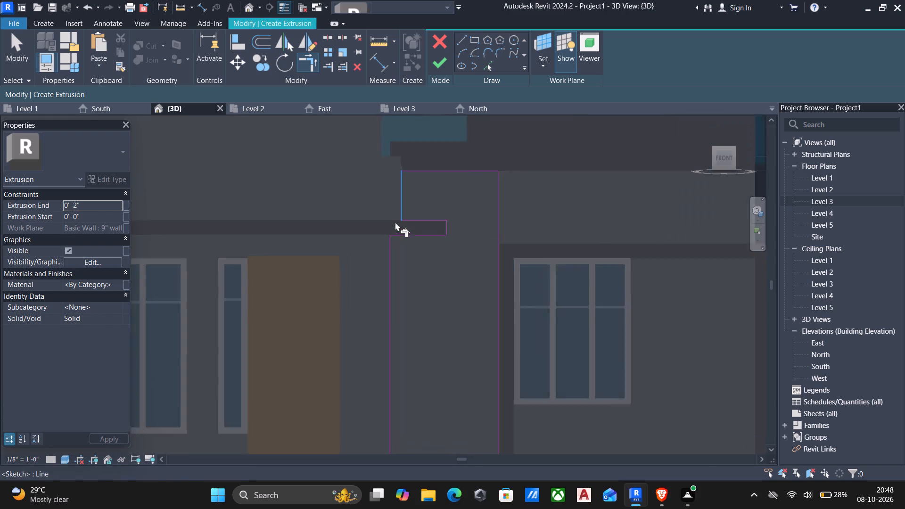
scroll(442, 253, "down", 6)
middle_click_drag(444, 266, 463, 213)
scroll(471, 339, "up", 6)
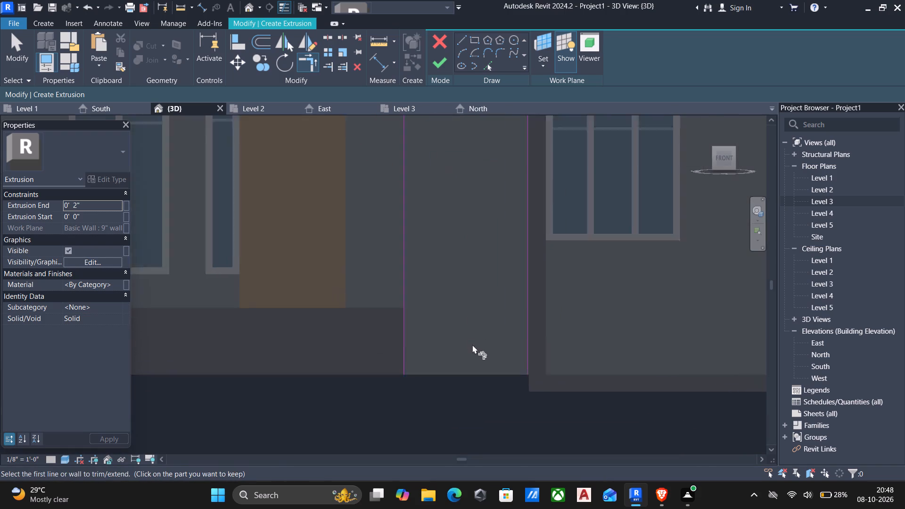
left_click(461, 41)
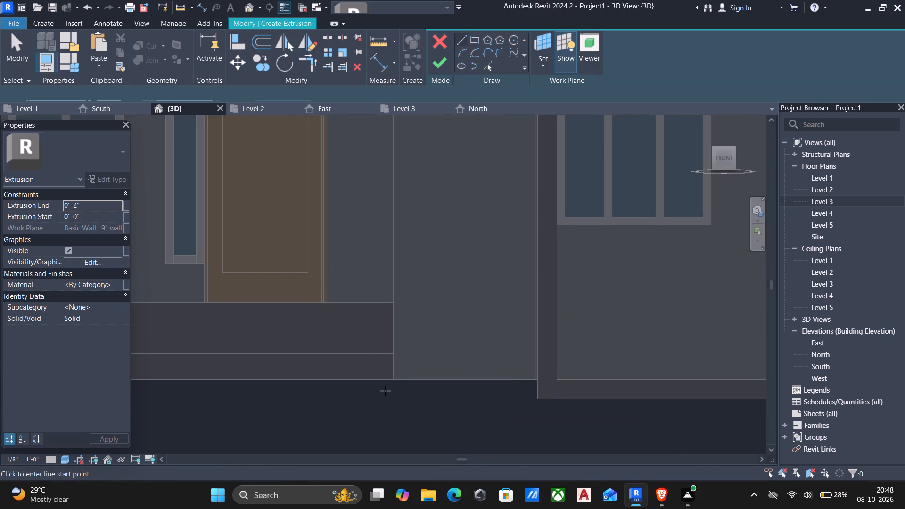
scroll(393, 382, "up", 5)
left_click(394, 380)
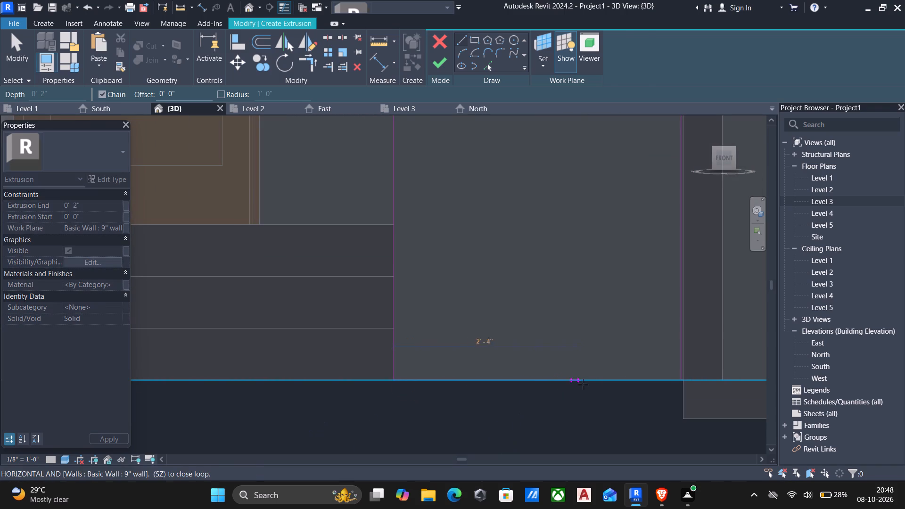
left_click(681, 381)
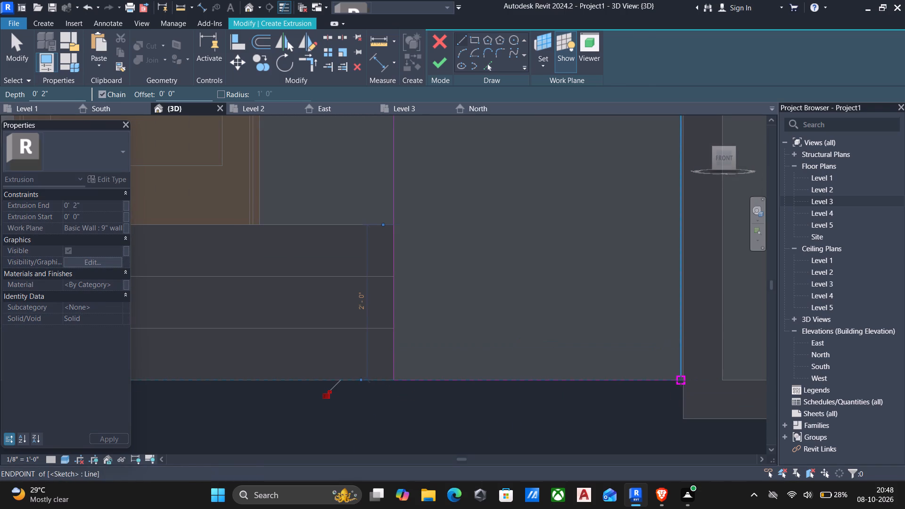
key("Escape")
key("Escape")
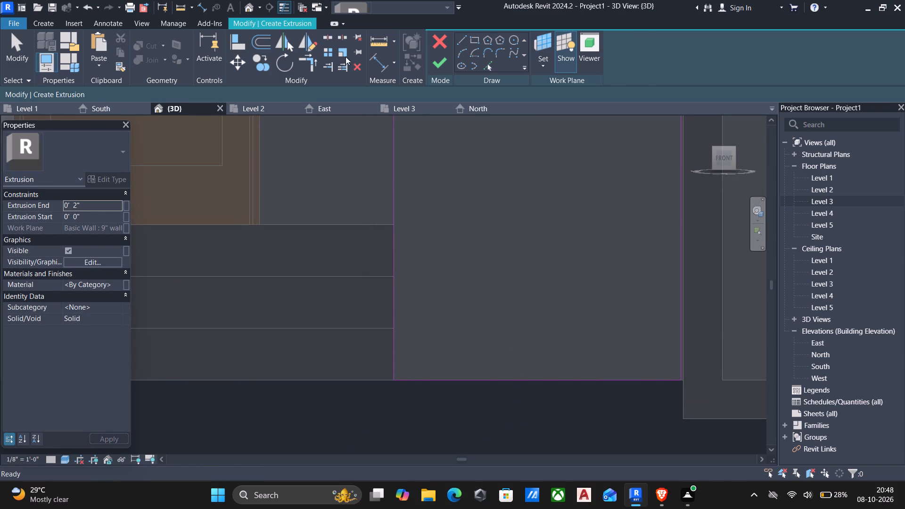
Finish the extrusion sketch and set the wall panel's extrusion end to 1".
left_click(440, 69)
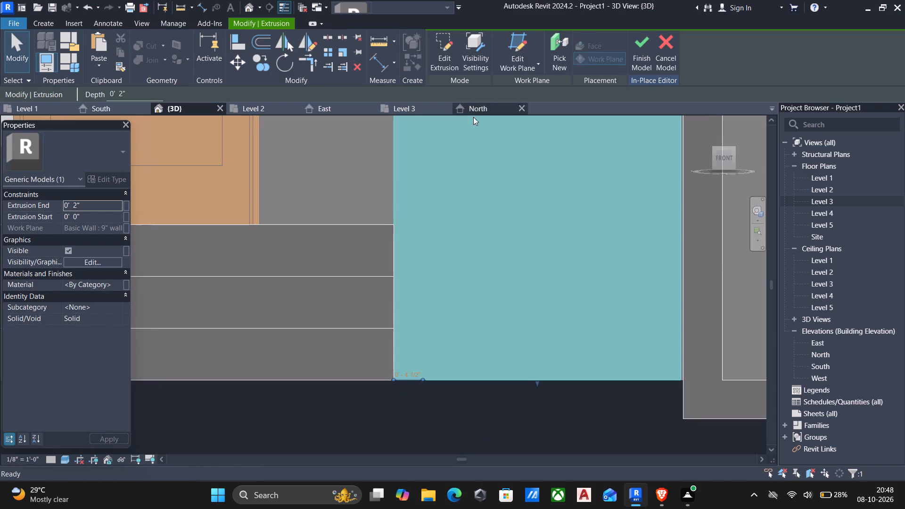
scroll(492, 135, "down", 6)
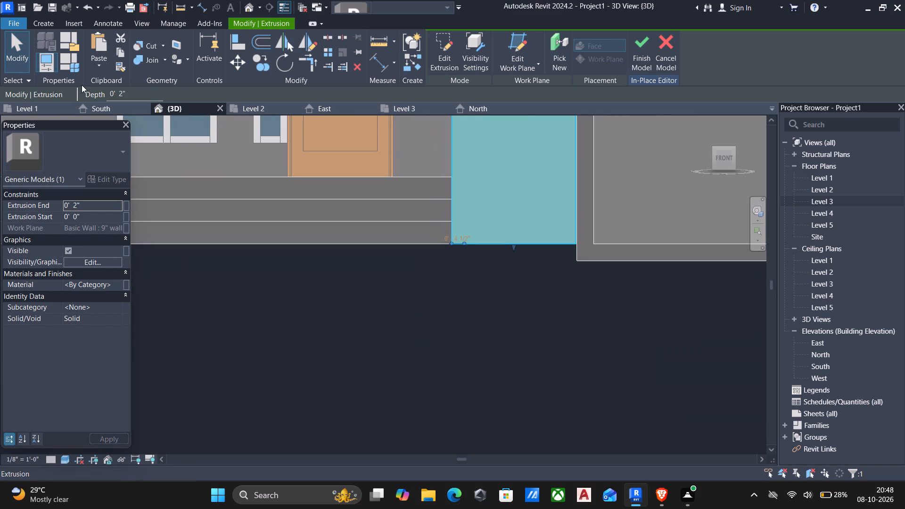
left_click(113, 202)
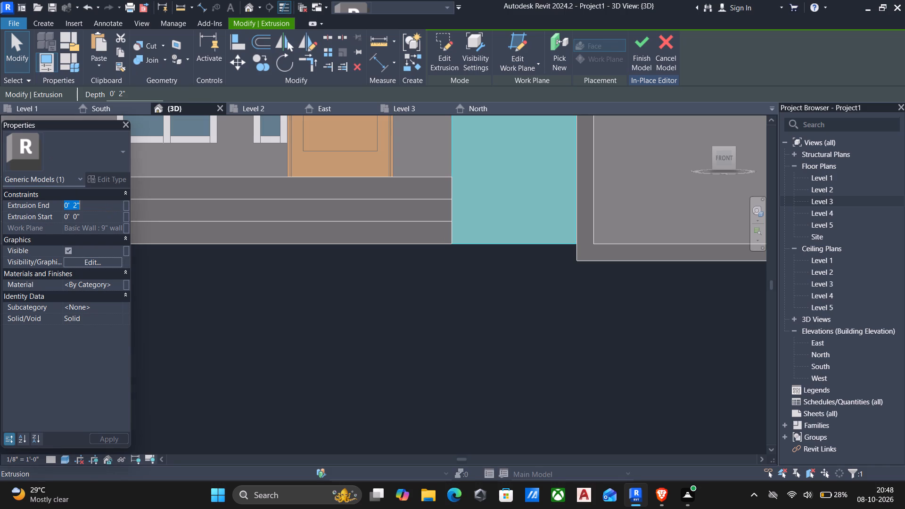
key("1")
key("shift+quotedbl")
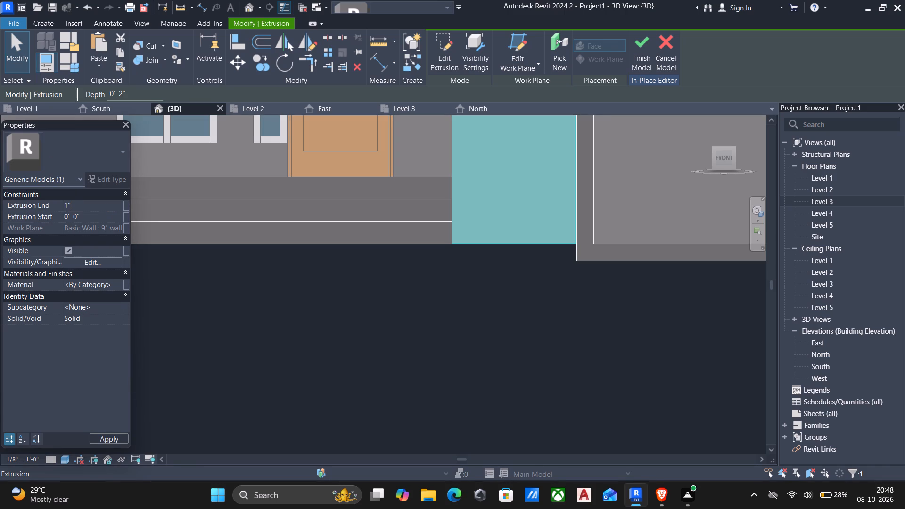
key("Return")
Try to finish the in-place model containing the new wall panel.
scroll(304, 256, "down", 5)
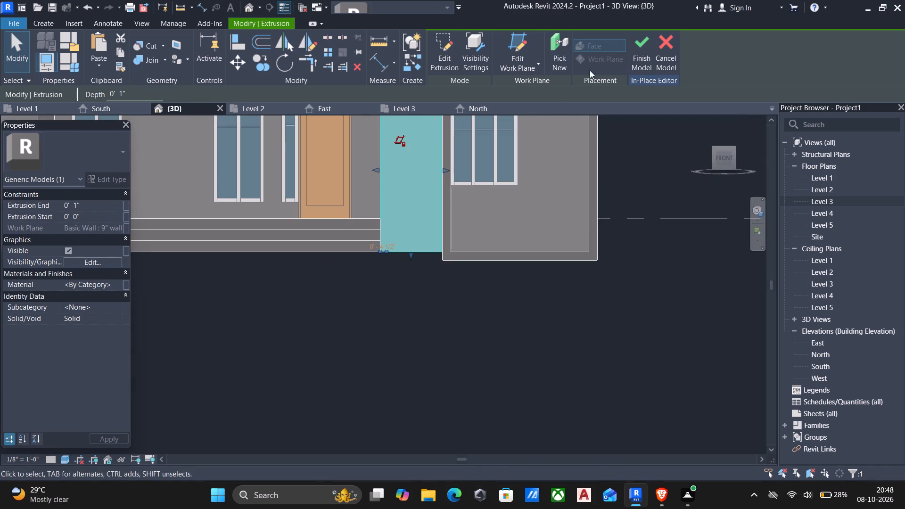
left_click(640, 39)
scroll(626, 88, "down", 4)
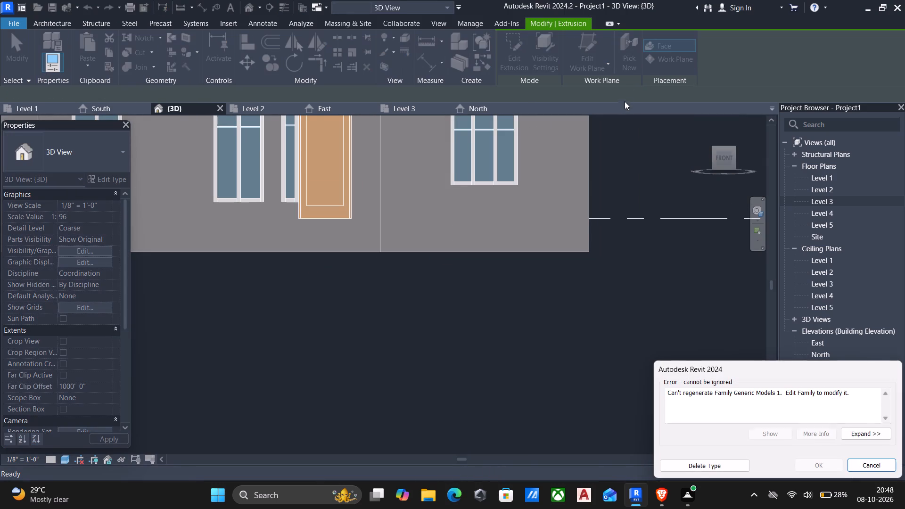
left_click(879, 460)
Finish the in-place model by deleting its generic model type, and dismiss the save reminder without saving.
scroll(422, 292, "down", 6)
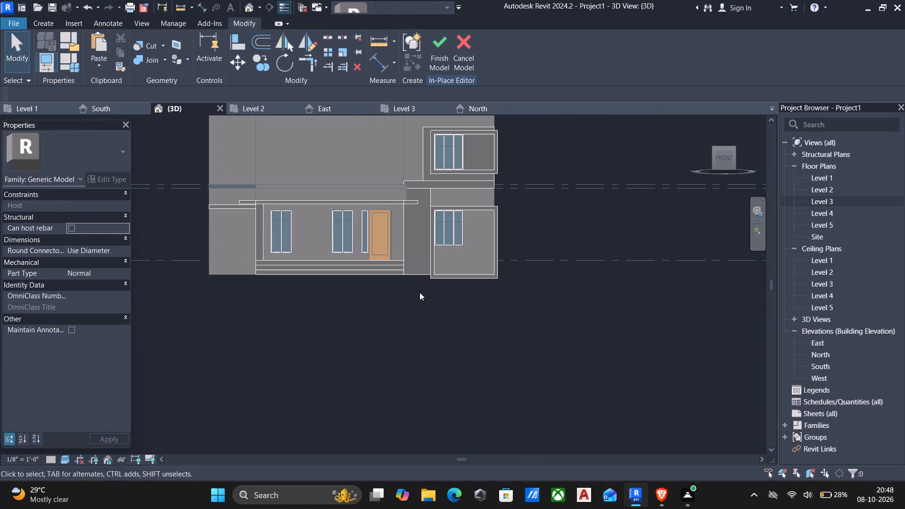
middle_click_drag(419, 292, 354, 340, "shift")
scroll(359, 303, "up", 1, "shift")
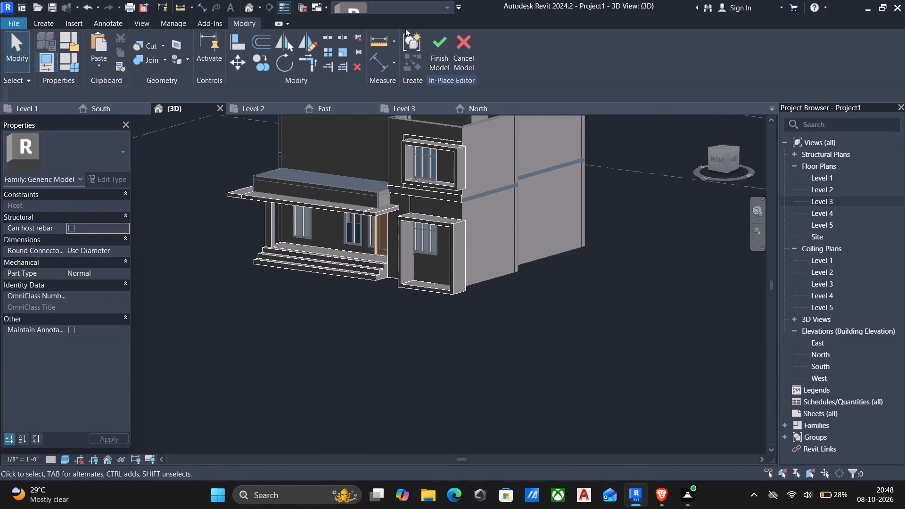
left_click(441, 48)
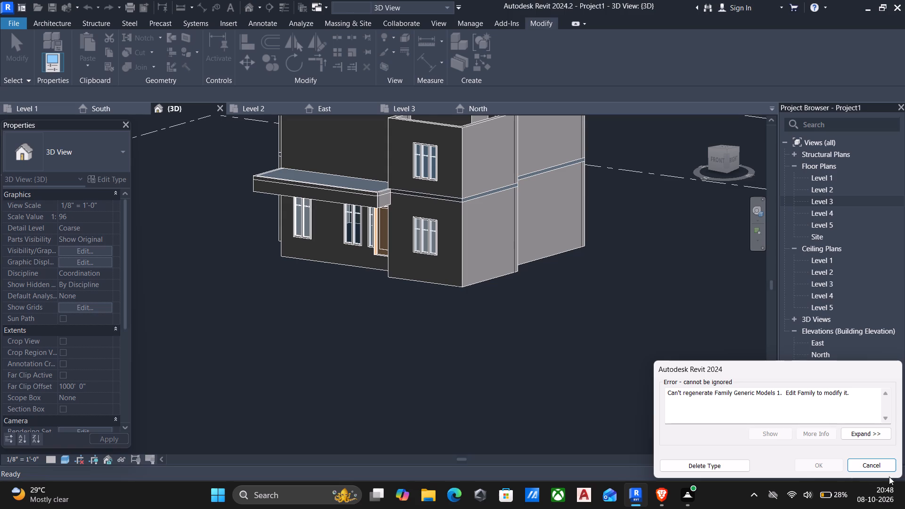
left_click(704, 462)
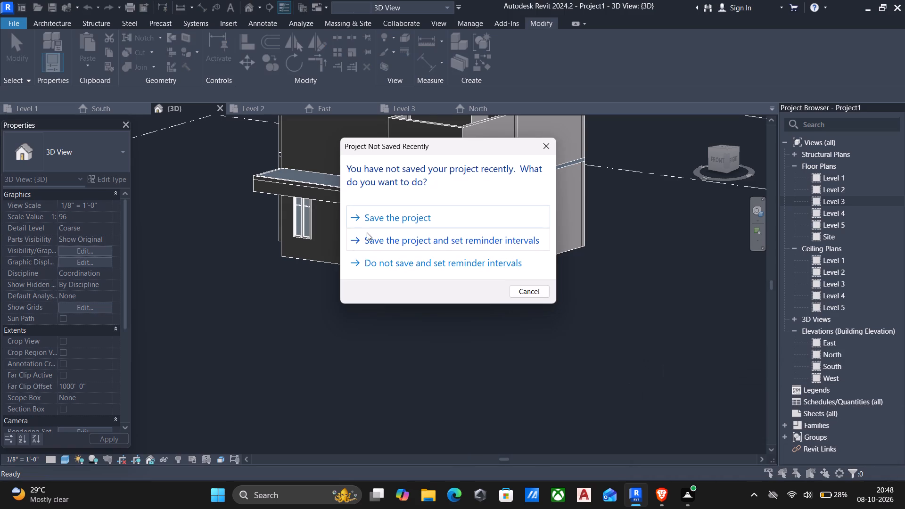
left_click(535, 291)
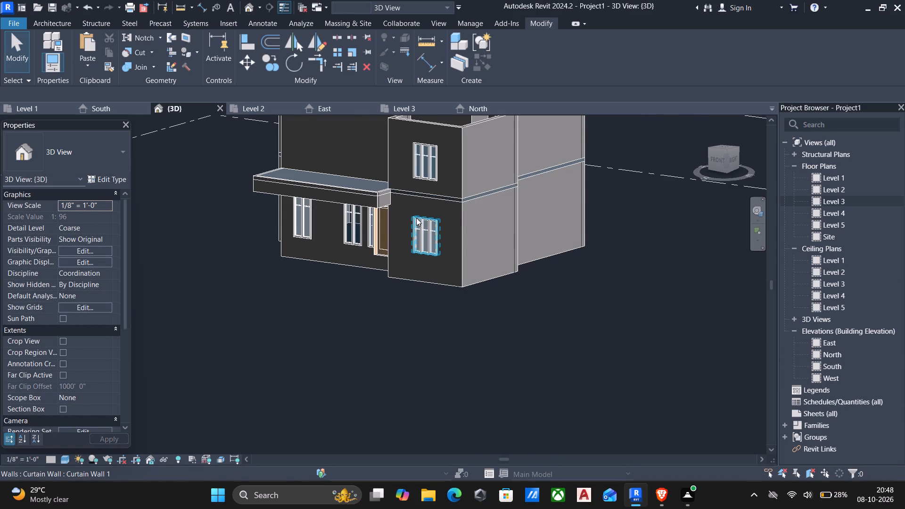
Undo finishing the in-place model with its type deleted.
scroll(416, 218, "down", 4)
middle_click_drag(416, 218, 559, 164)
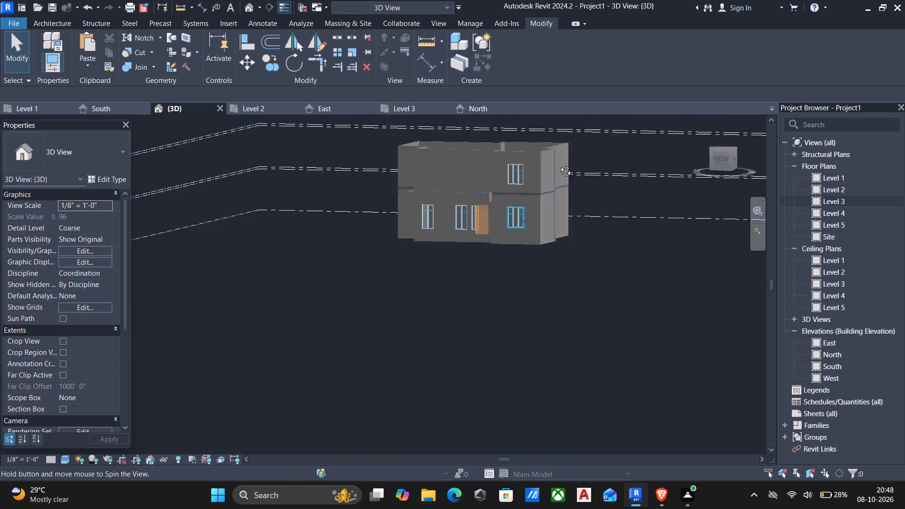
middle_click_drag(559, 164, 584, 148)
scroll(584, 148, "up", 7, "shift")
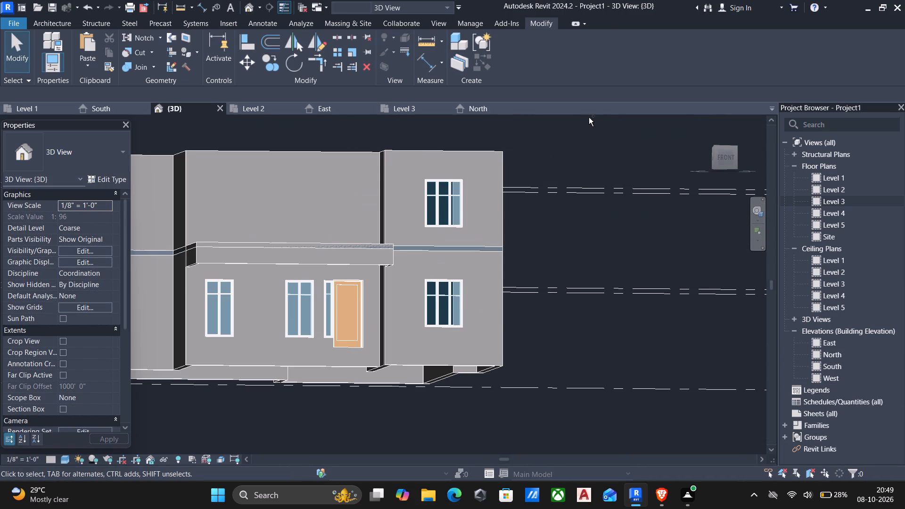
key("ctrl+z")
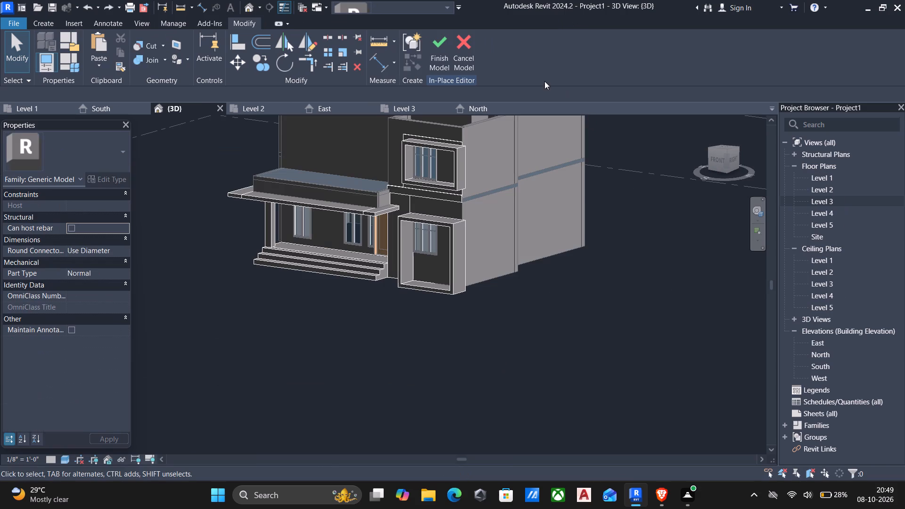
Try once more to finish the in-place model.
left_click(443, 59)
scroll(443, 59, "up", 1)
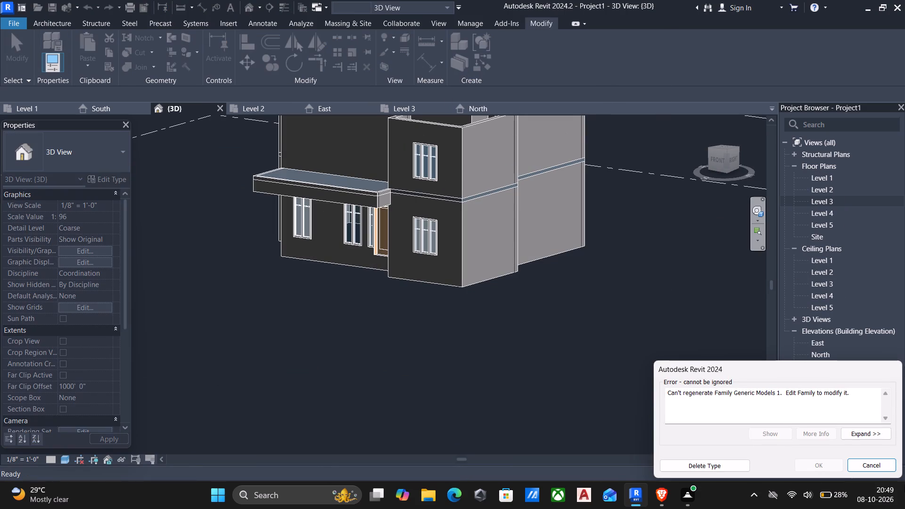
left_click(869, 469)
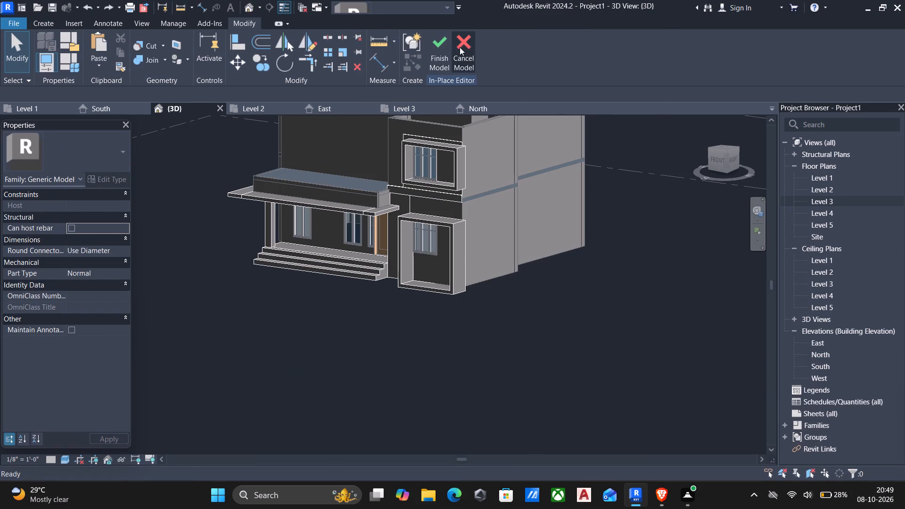
Quit the in-place family editing and discard its changes.
left_click(467, 50)
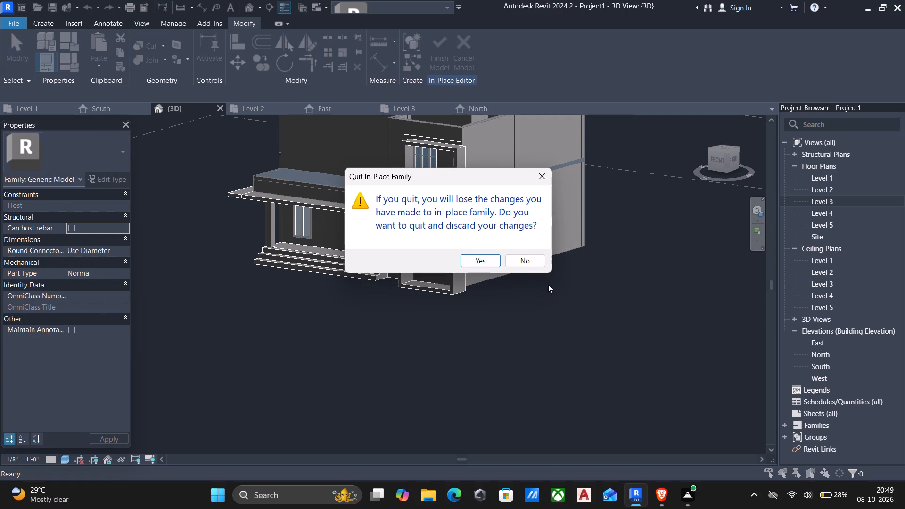
left_click(475, 254)
Examine the house from several angles, checking the front facade's slabs, steps, canopy and window frames.
scroll(455, 210, "down", 3)
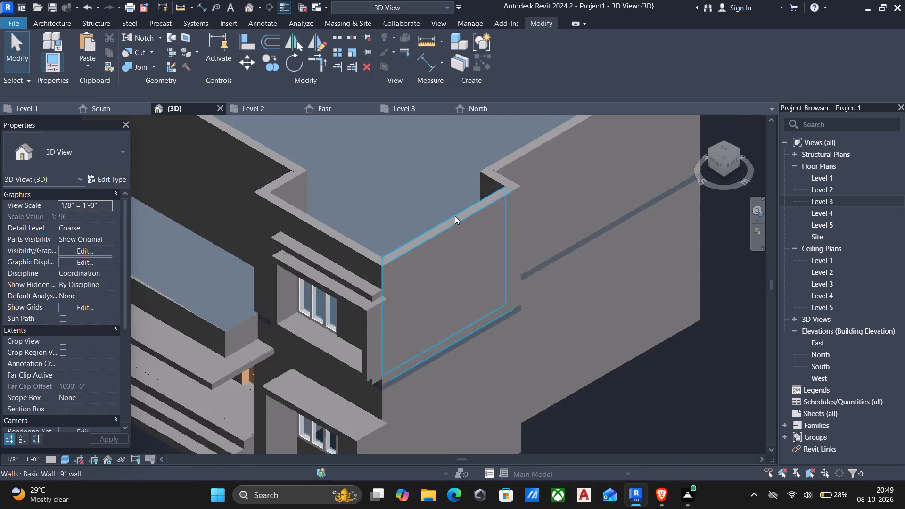
scroll(455, 216, "down", 4)
scroll(455, 228, "up", 1)
scroll(398, 279, "up", 5)
scroll(398, 274, "down", 6)
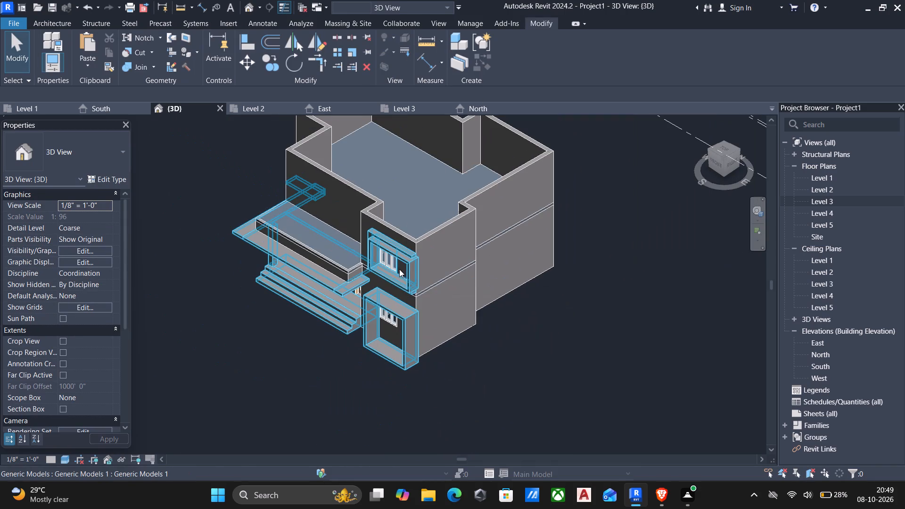
middle_click_drag(402, 265, 513, 146, "shift")
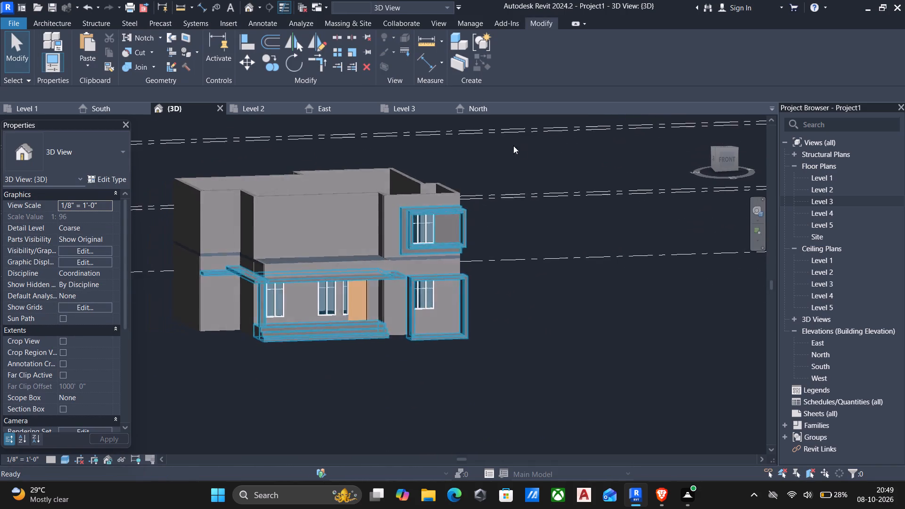
scroll(487, 166, "up", 7)
scroll(427, 194, "down", 7)
middle_click_drag(427, 196, 513, 171)
scroll(514, 170, "up", 1)
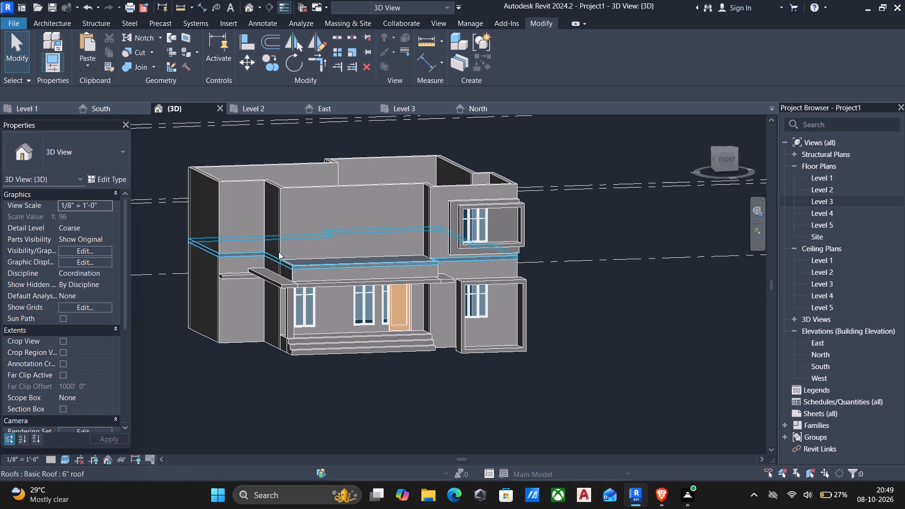
scroll(338, 273, "up", 4)
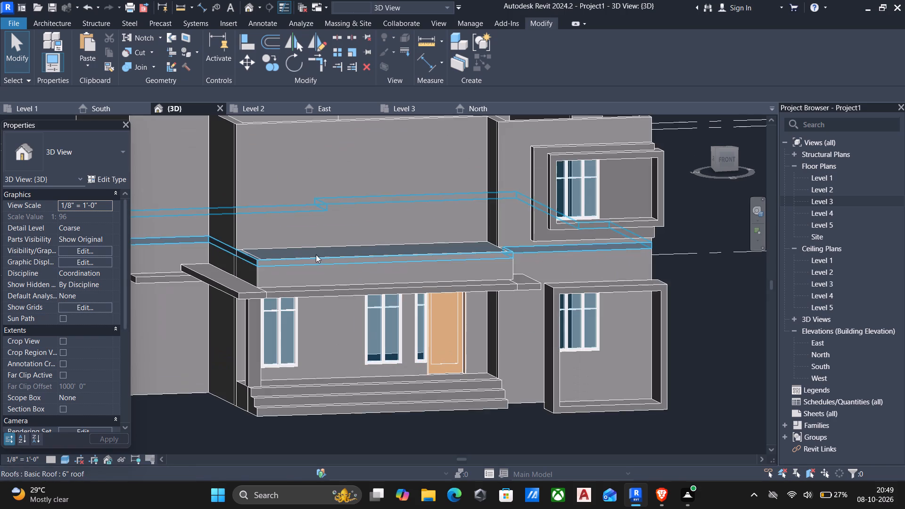
Open the in-place generic model containing the porch canopy and ledge slabs for editing.
middle_click_drag(316, 254, 497, 269)
scroll(494, 267, "up", 5)
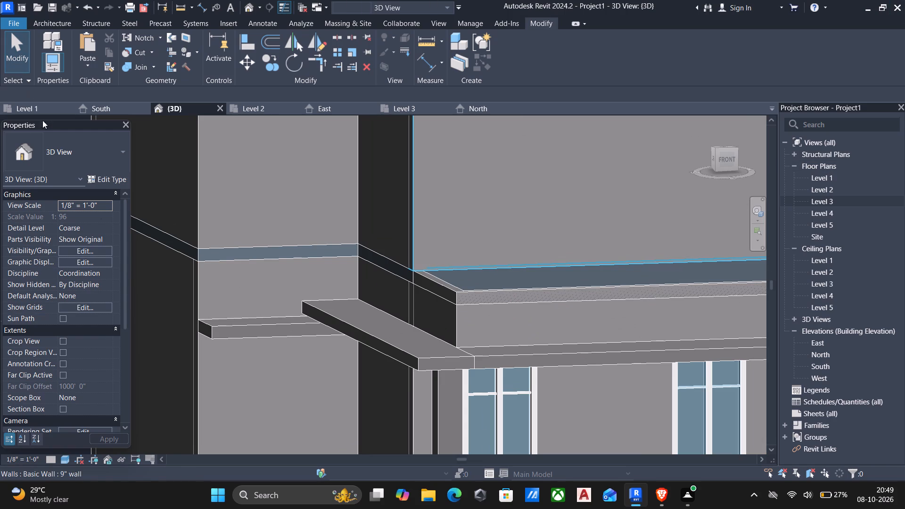
left_click(439, 355)
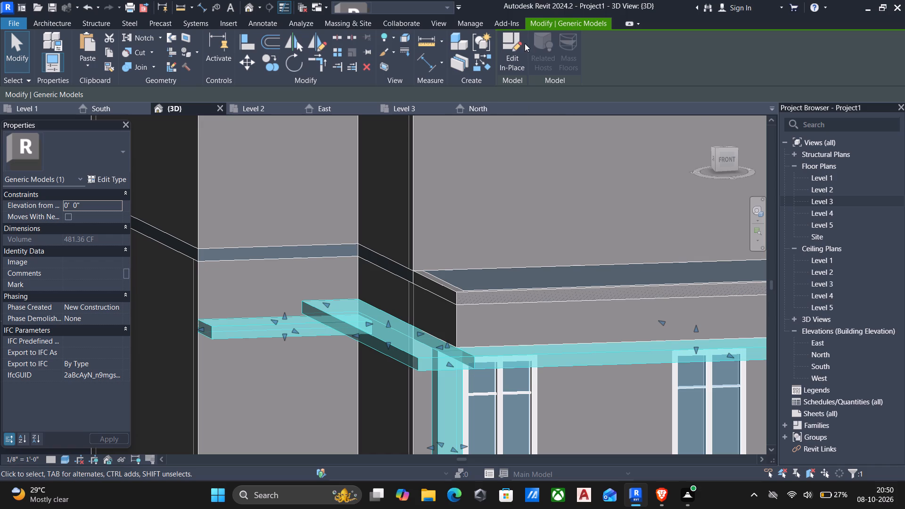
left_click(510, 60)
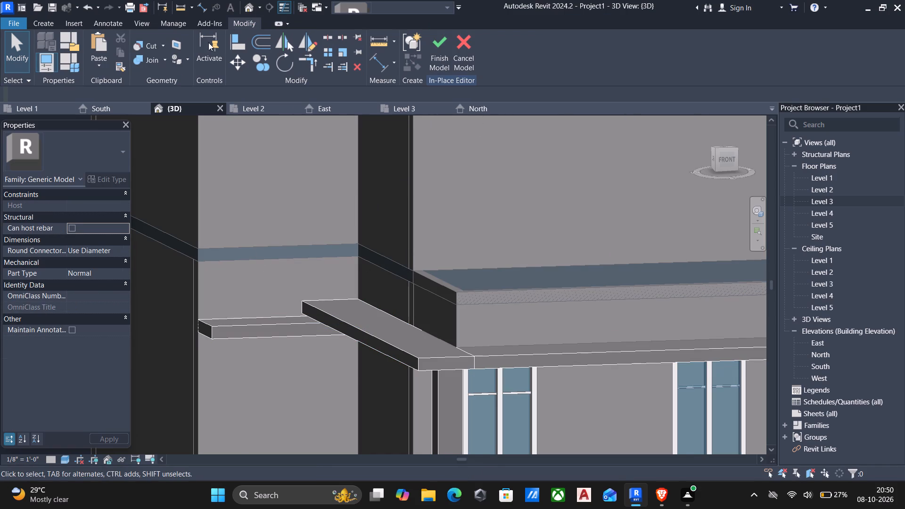
Create a 1' extrusion from a rectangle about 6'-6" by 6" on the roof-edge band above the recessed wall's ledge.
left_click(35, 22)
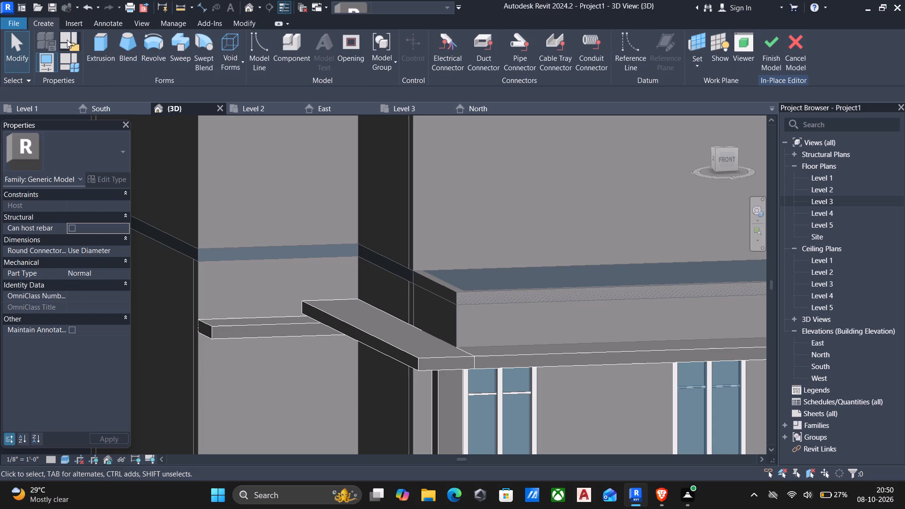
left_click(106, 49)
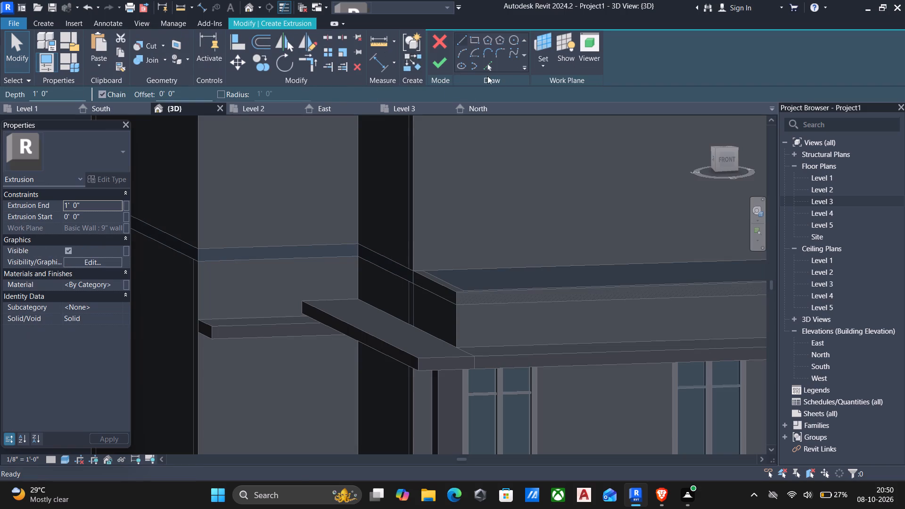
left_click(541, 67)
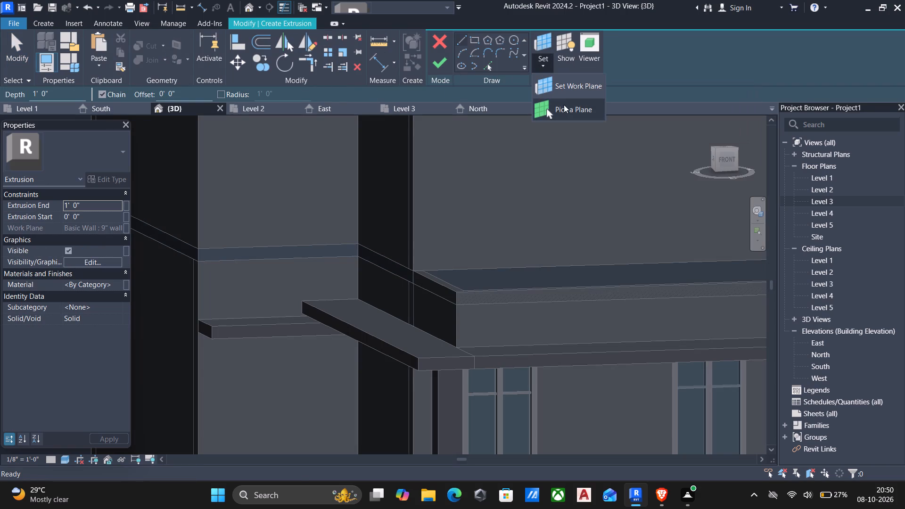
left_click(563, 110)
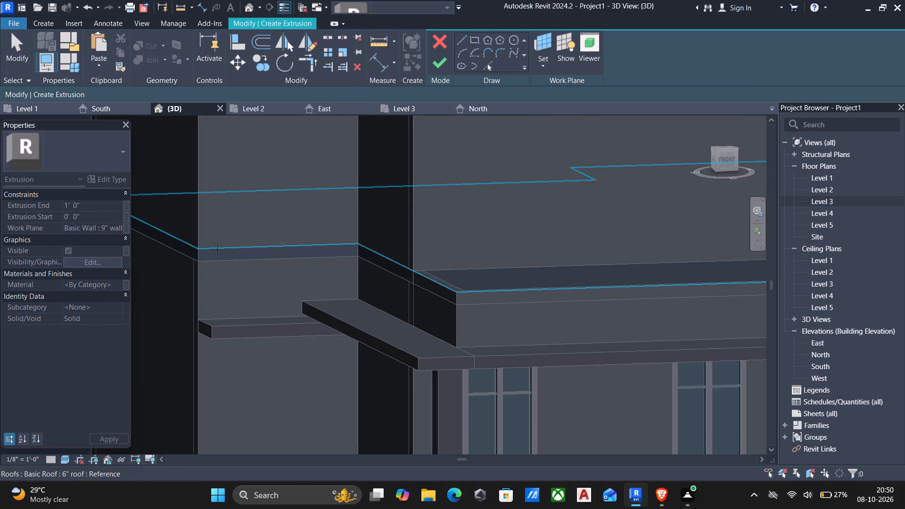
left_click(217, 252)
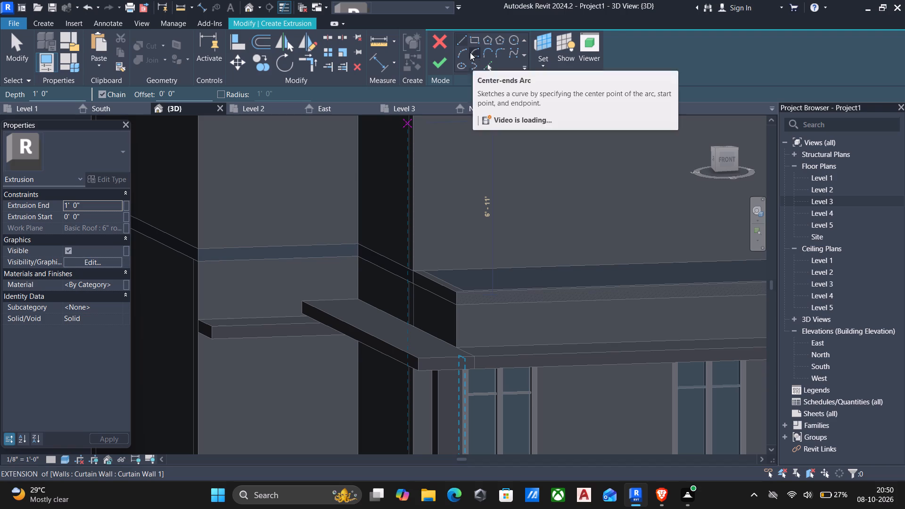
left_click(471, 44)
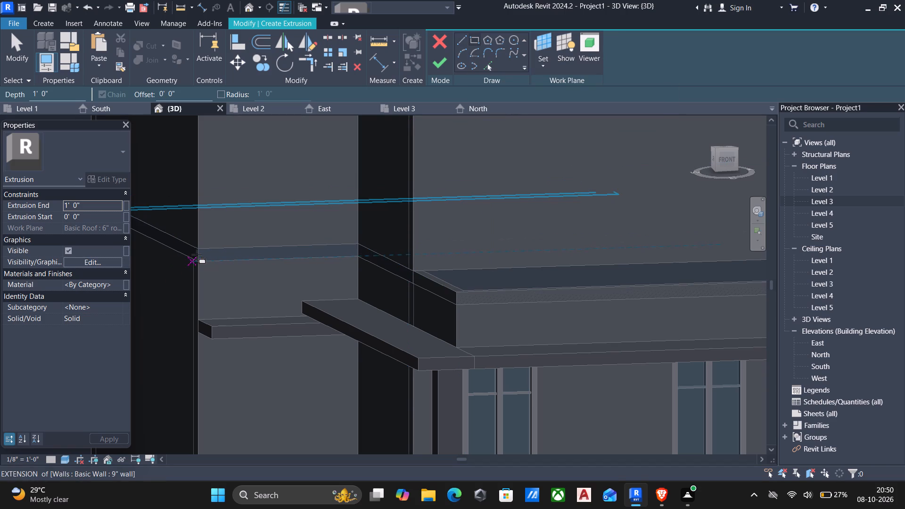
left_click(198, 251)
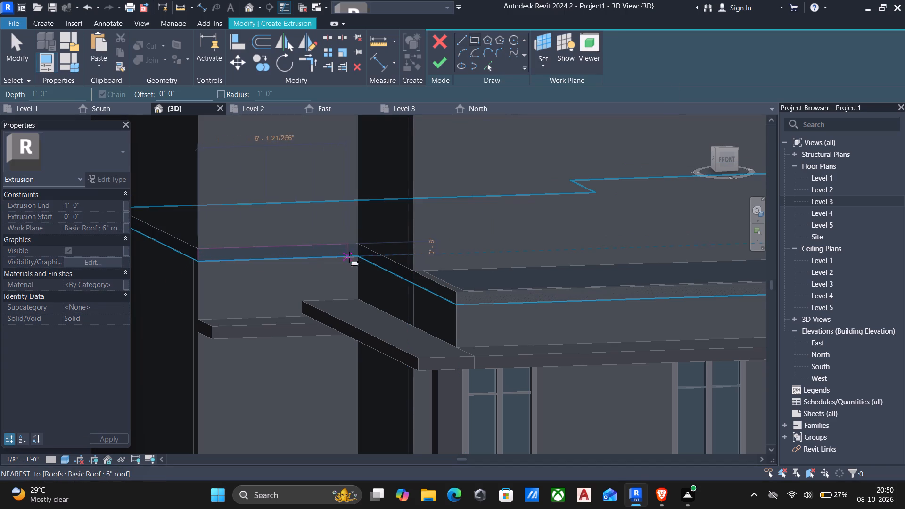
left_click(360, 254)
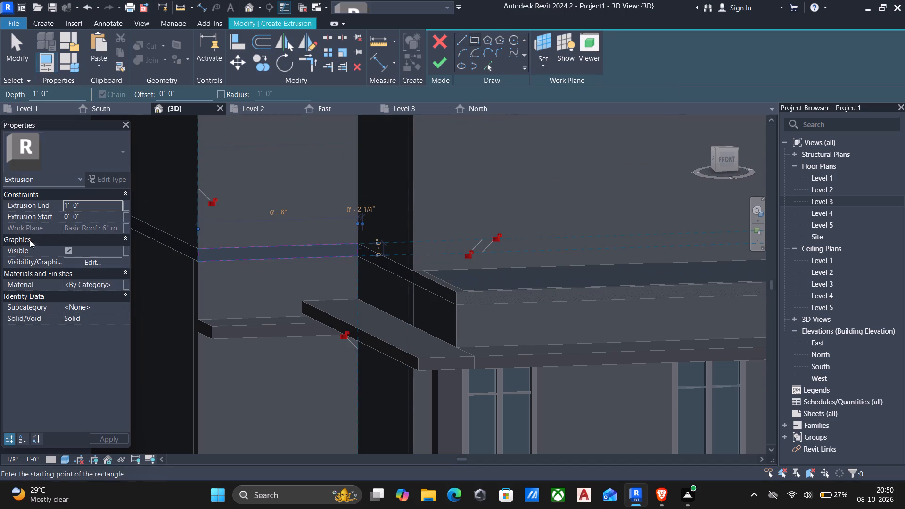
left_click(444, 60)
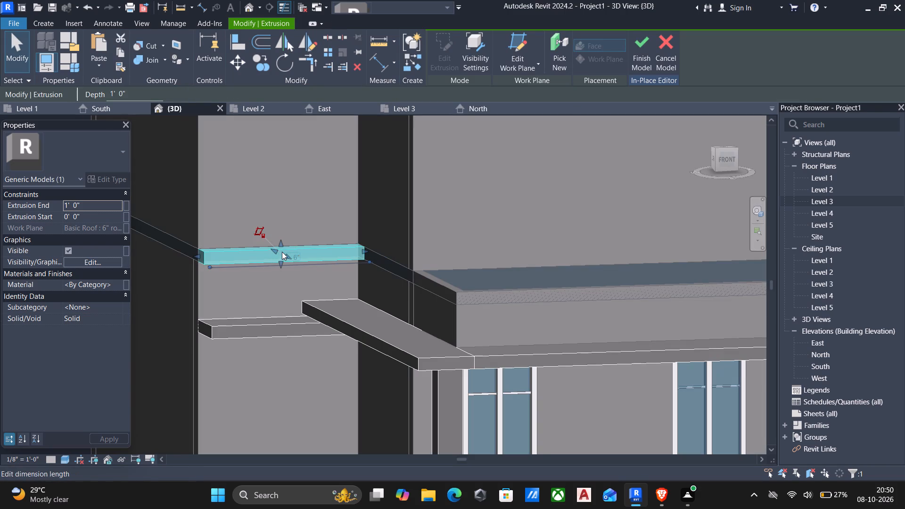
key("Escape")
Stretch the new roof-edge slab's front face outward so it projects well beyond its 1' depth over the ledge below.
scroll(288, 247, "down", 2)
middle_click_drag(288, 249, 304, 292, "shift")
scroll(275, 281, "down", 1, "shift")
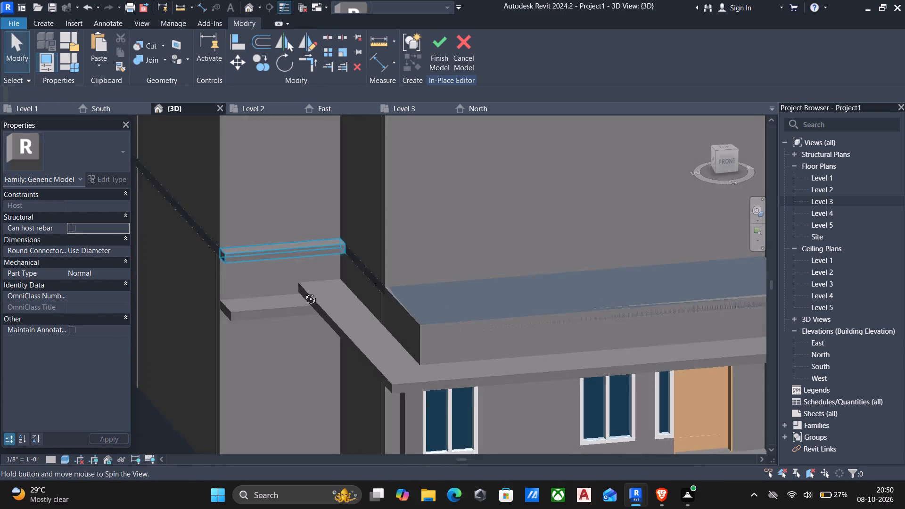
middle_click_drag(304, 292, 333, 282, "shift")
scroll(337, 220, "up", 1)
scroll(351, 284, "down", 2)
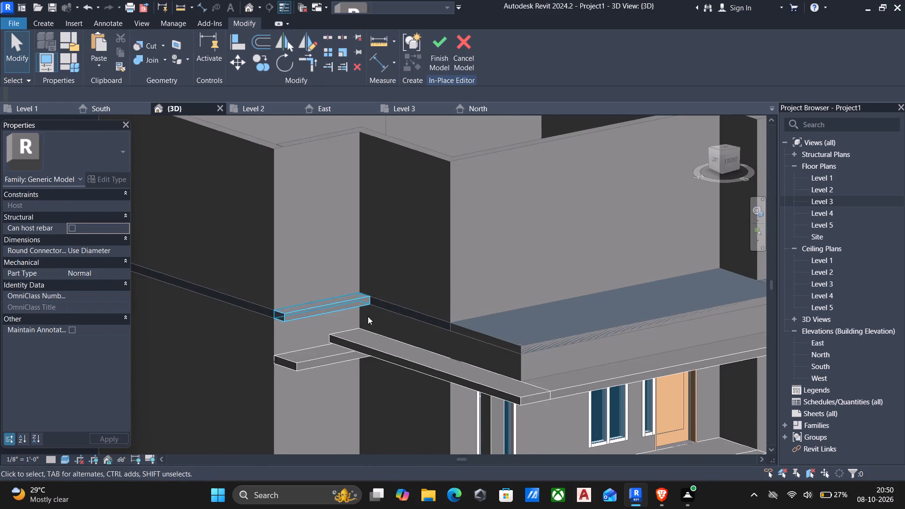
scroll(376, 321, "up", 1)
scroll(378, 319, "down", 6)
scroll(358, 278, "up", 1)
scroll(375, 299, "down", 4)
scroll(452, 326, "down", 2)
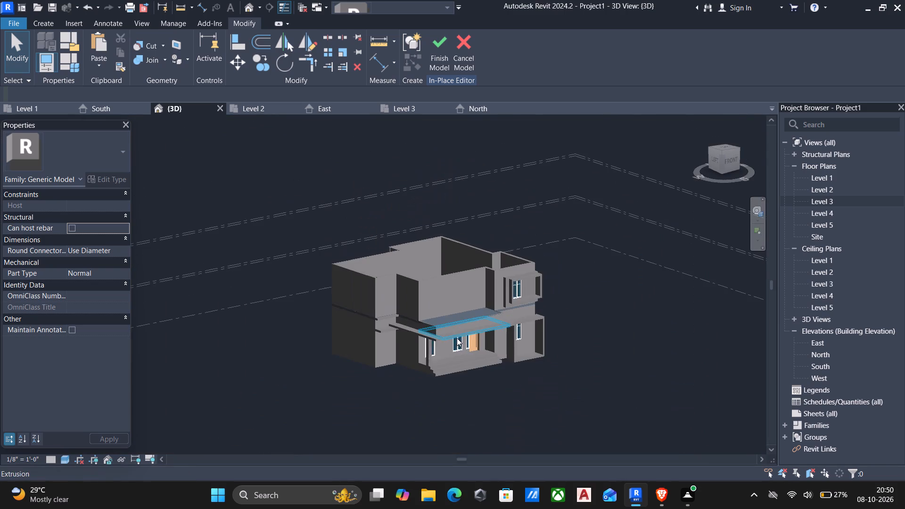
middle_click_drag(382, 366, 375, 203)
scroll(375, 201, "up", 2)
scroll(378, 206, "down", 2)
middle_click_drag(378, 207, 377, 257)
middle_click_drag(376, 275, 373, 305)
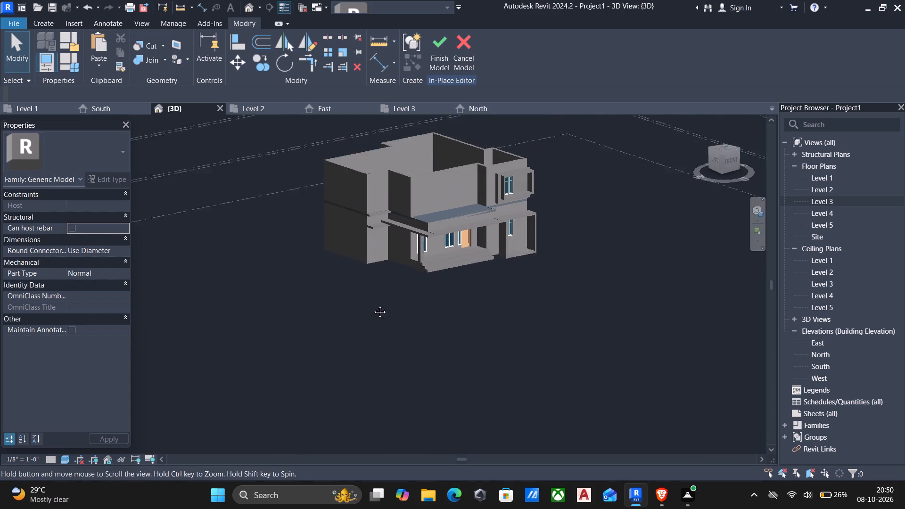
middle_click_drag(373, 305, 374, 317)
scroll(378, 307, "up", 6)
left_click(361, 279)
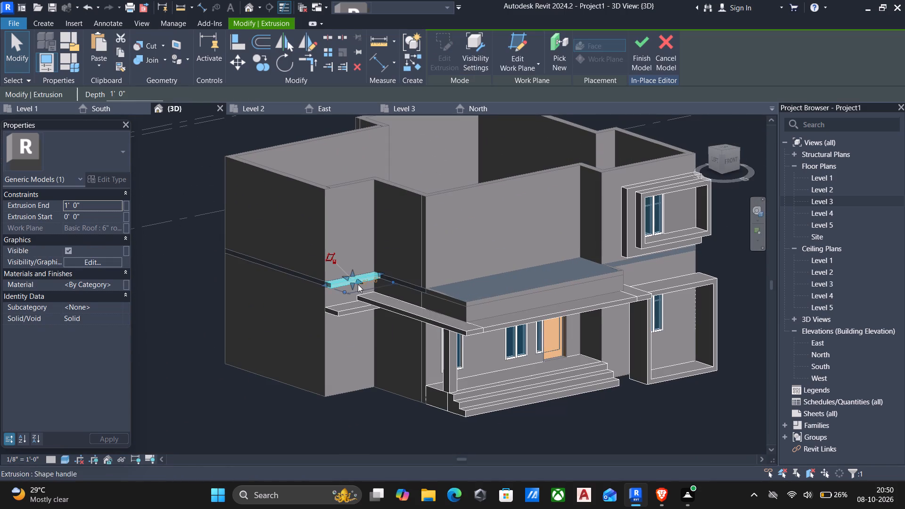
scroll(359, 282, "up", 5)
left_click_drag(357, 279, 425, 309)
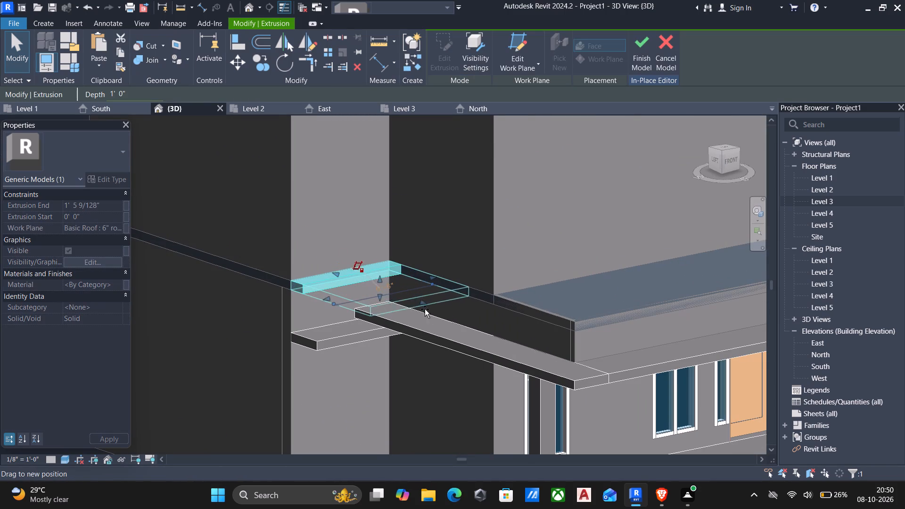
left_click_drag(425, 309, 439, 311)
key("Escape")
Examine the front facade from several angles, checking the lengthened slab against the canopy, ledge and porch roof.
scroll(455, 292, "down", 4)
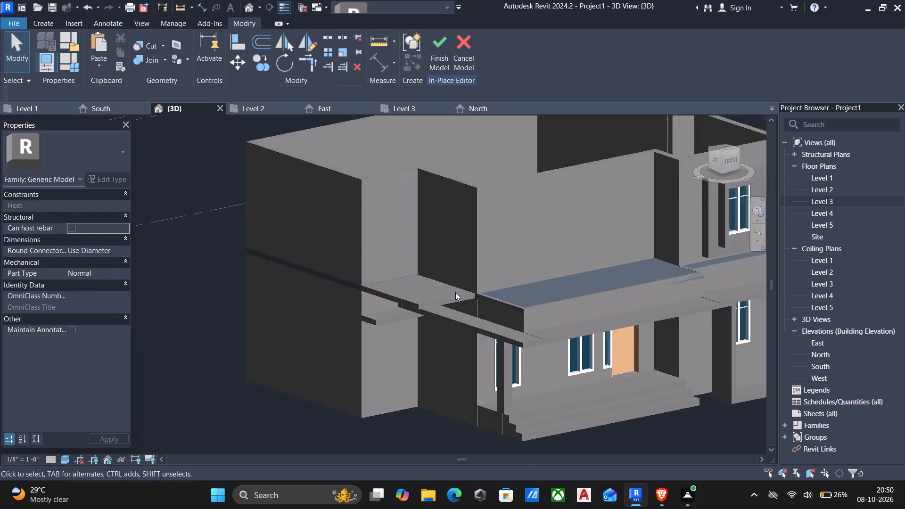
scroll(455, 292, "down", 2)
middle_click_drag(452, 294, 446, 295)
middle_click(377, 313, "shift")
scroll(321, 328, "up", 1)
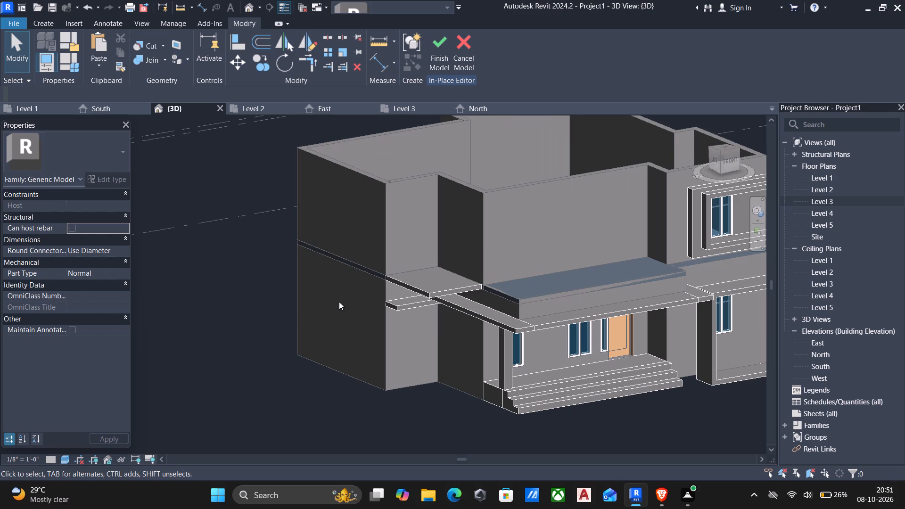
scroll(339, 302, "down", 2)
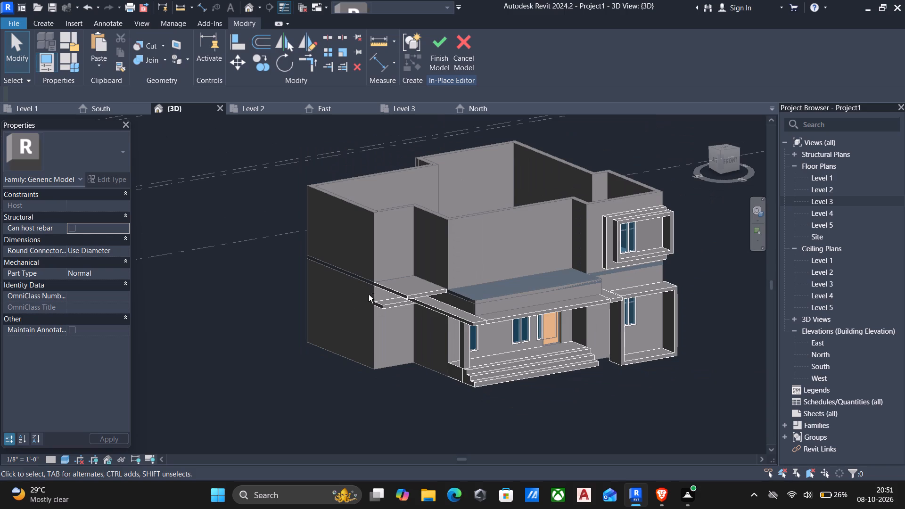
middle_click_drag(367, 295, 287, 294, "shift")
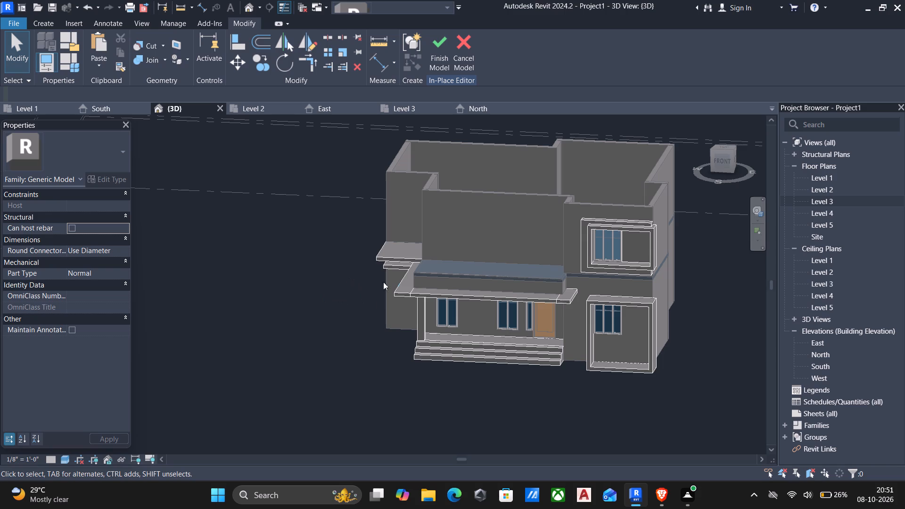
scroll(402, 280, "up", 6)
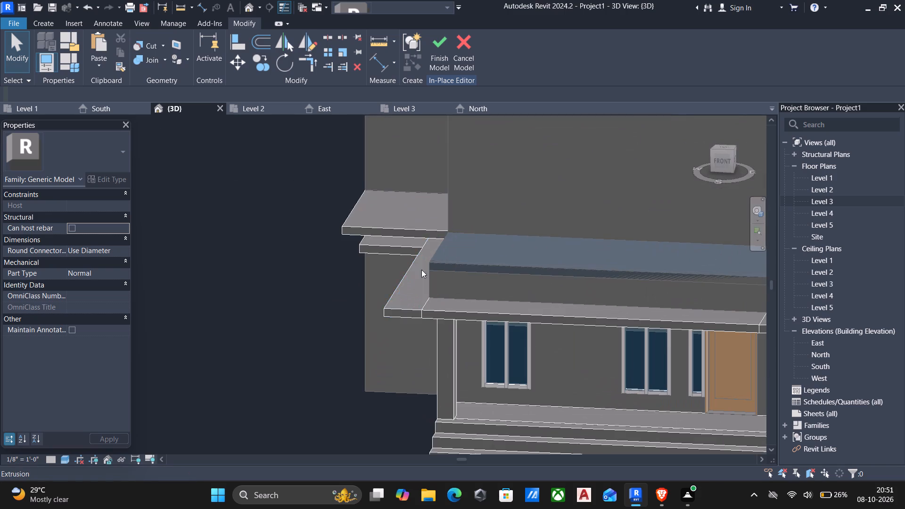
scroll(428, 268, "up", 4)
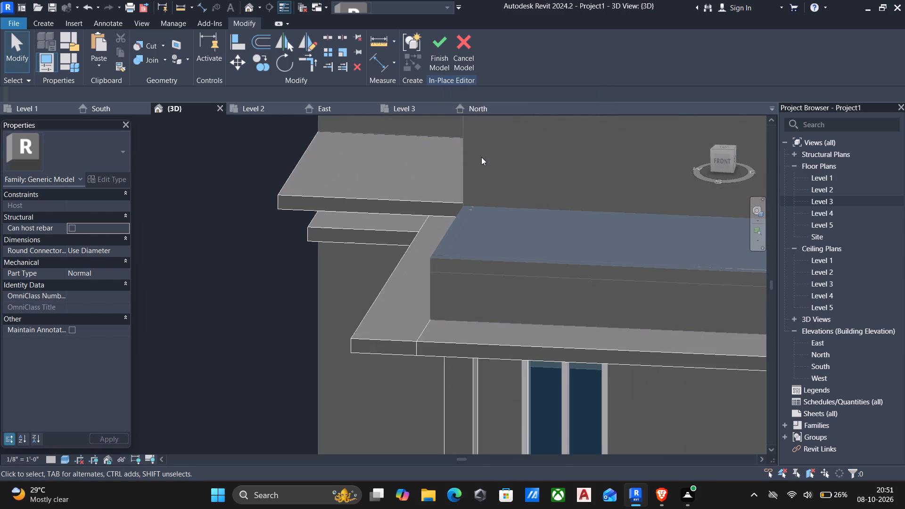
scroll(486, 163, "down", 5)
middle_click_drag(458, 337, 444, 494)
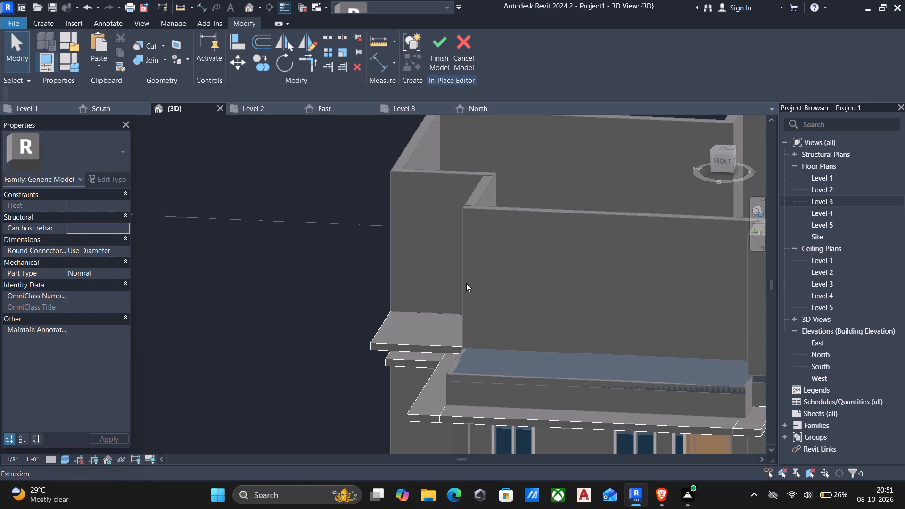
scroll(450, 319, "up", 1)
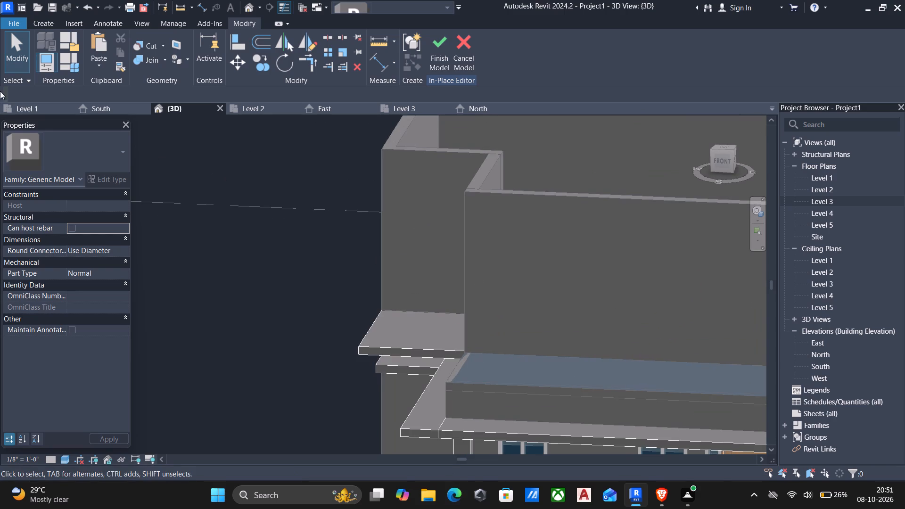
Create a 1' high extrusion from a small rectangle drawn on the porch roof near its front corner beside the recessed wall.
left_click(38, 22)
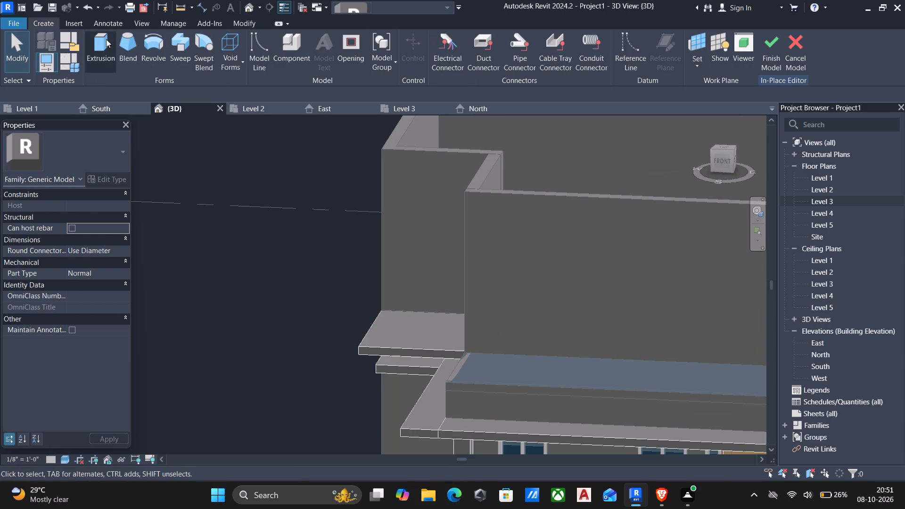
left_click(98, 39)
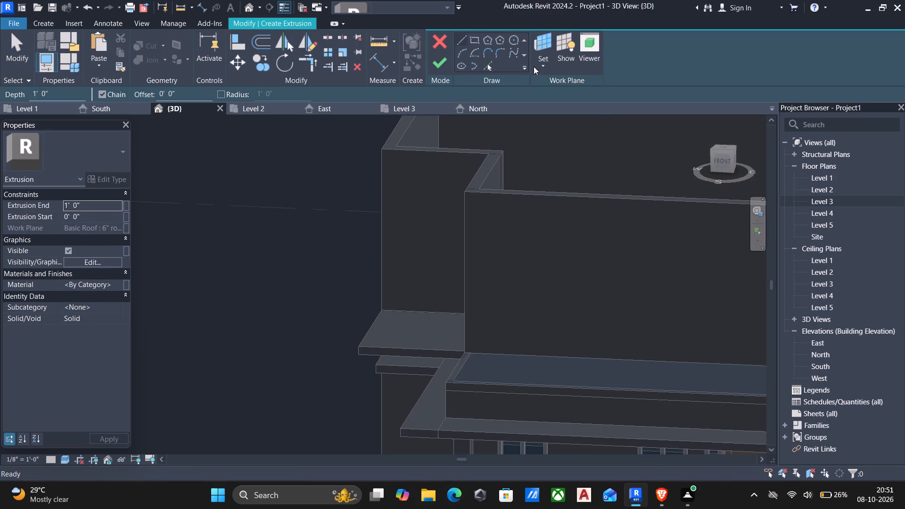
left_click(534, 66)
left_click(561, 103)
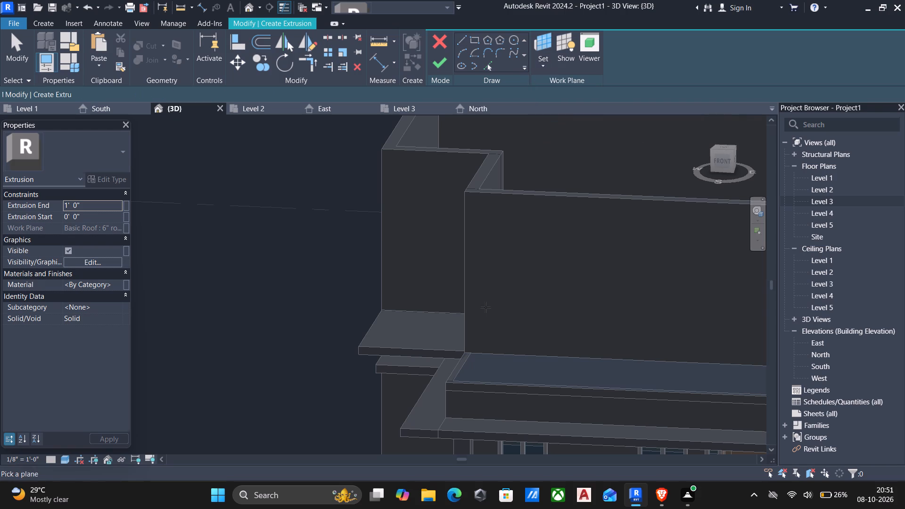
left_click(481, 379)
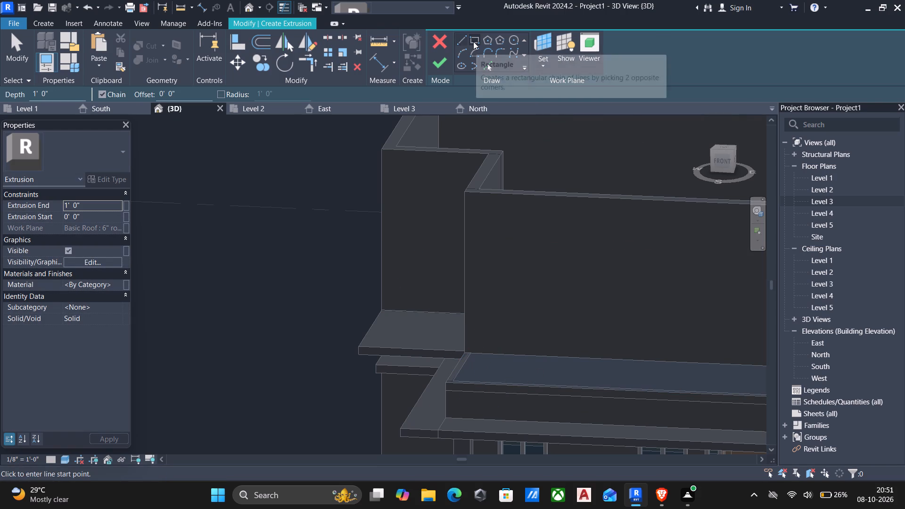
left_click(473, 41)
scroll(462, 374, "up", 3)
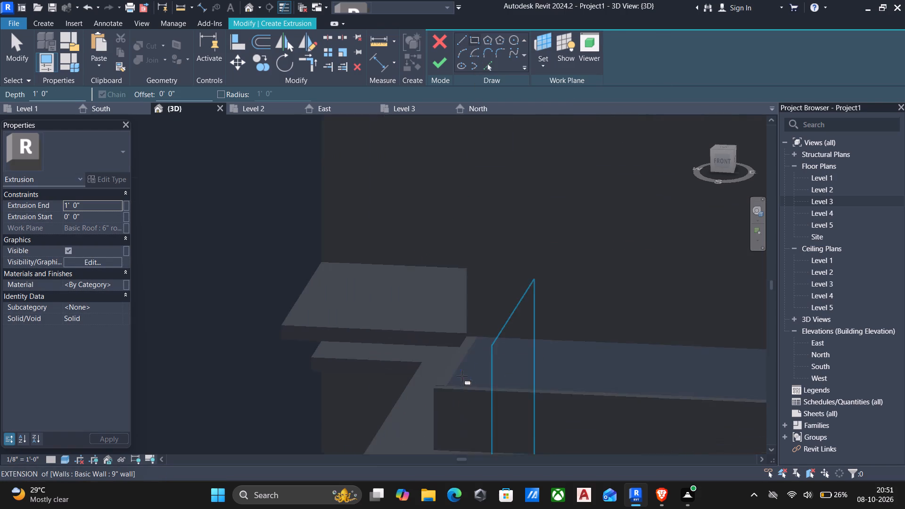
scroll(462, 376, "up", 8)
scroll(464, 374, "down", 3)
middle_click_drag(464, 373, 486, 287)
scroll(486, 286, "up", 7)
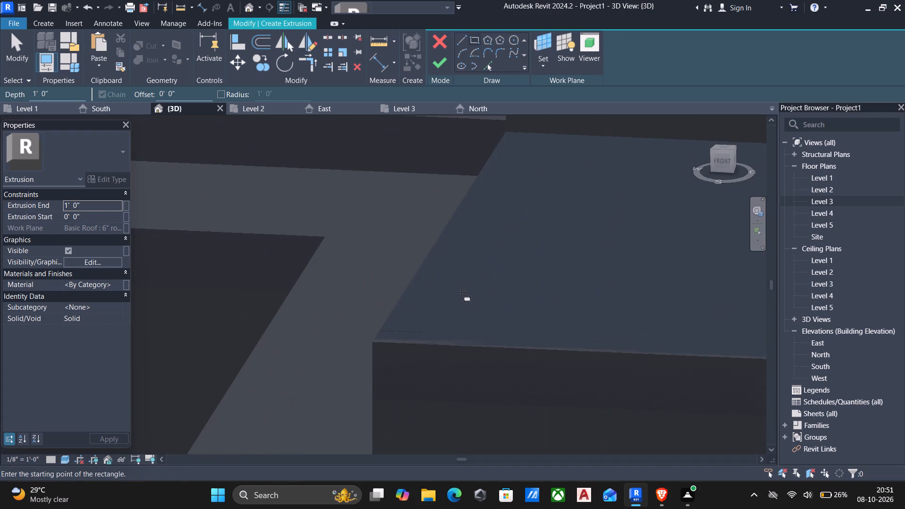
left_click(433, 262)
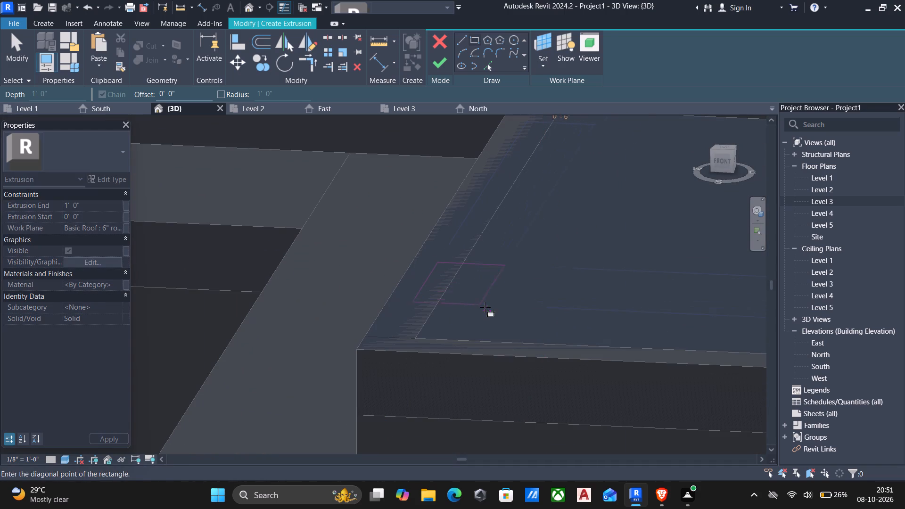
left_click(491, 312)
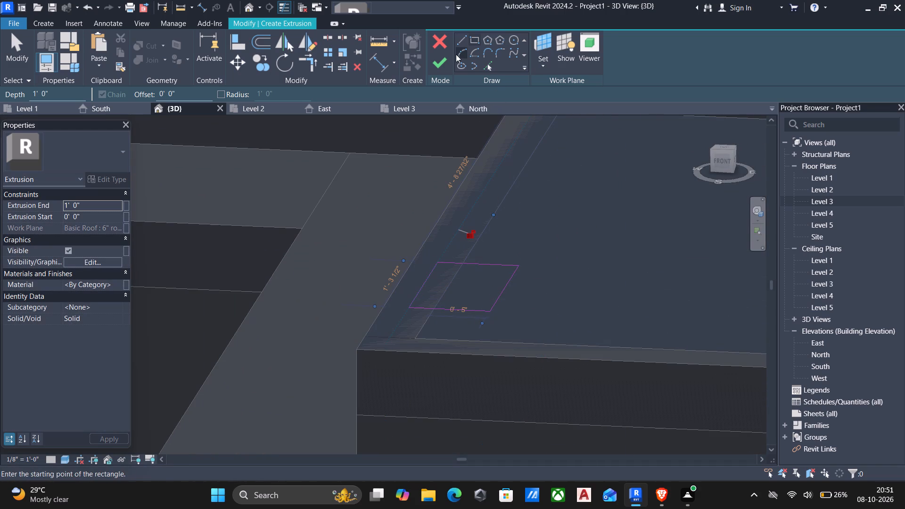
left_click(440, 64)
scroll(477, 130, "down", 7)
scroll(489, 160, "up", 1)
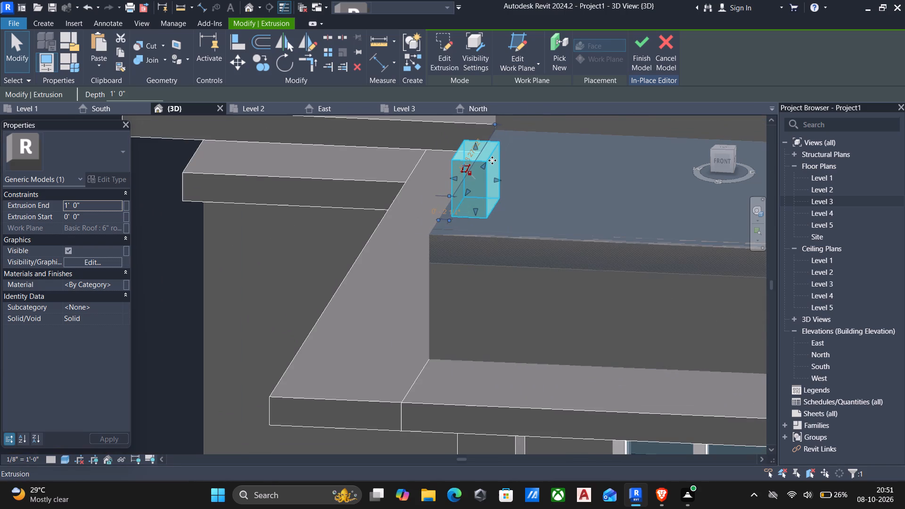
scroll(492, 160, "down", 6)
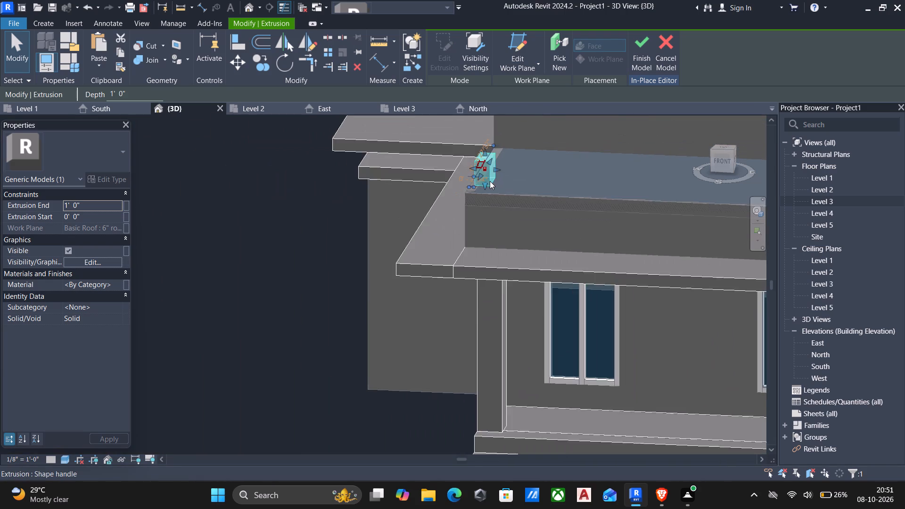
scroll(493, 178, "up", 1)
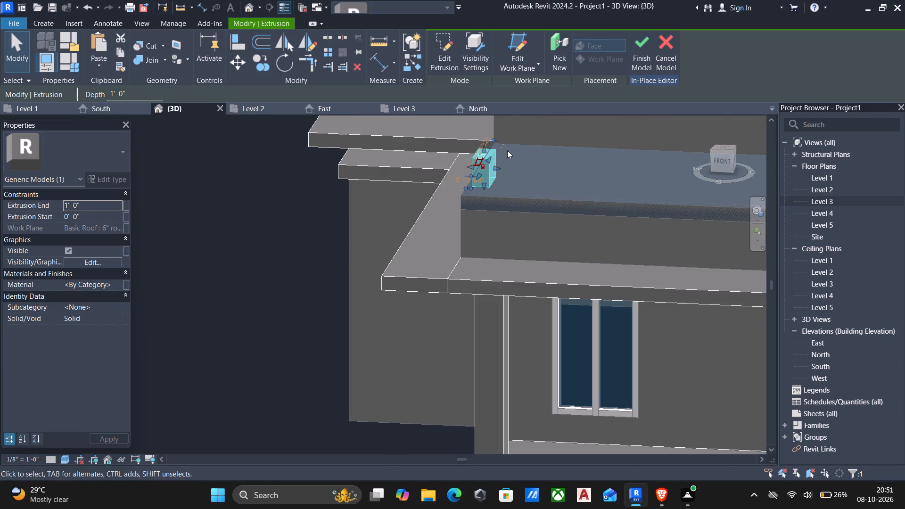
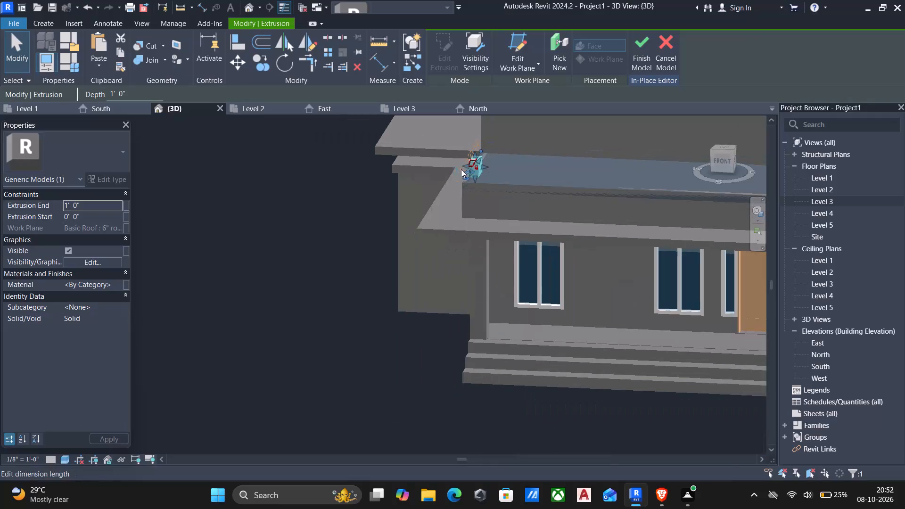
Check the new post against the whole front facade and finish the in-place model.
middle_click_drag(445, 204, 519, 283, "shift")
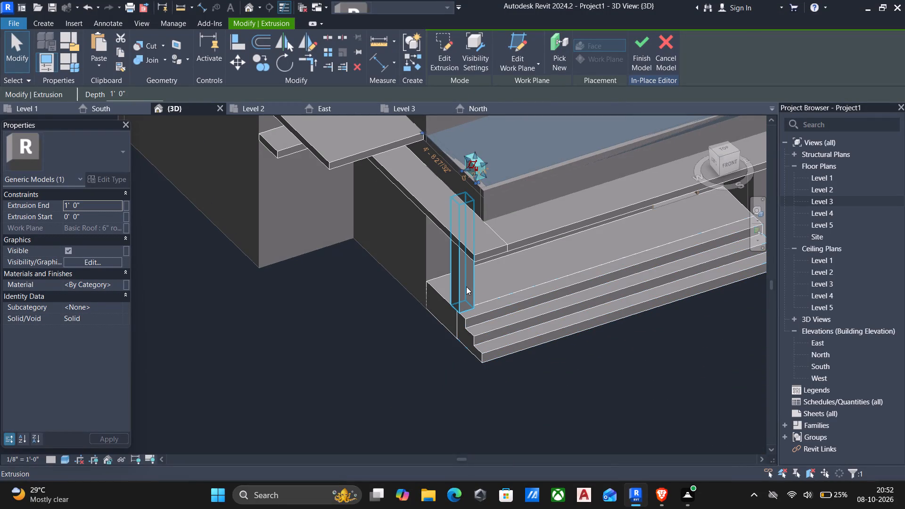
key("Escape")
scroll(480, 276, "down", 2)
scroll(452, 308, "up", 1)
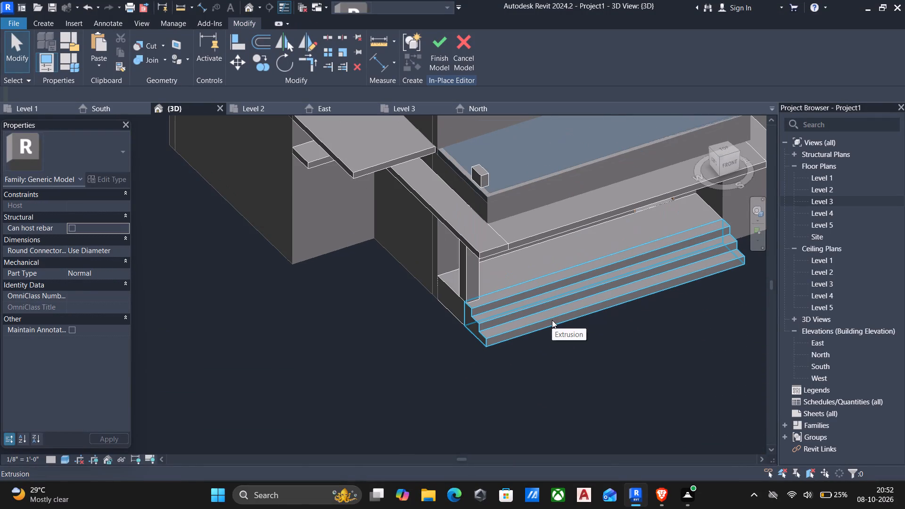
scroll(552, 310, "down", 6)
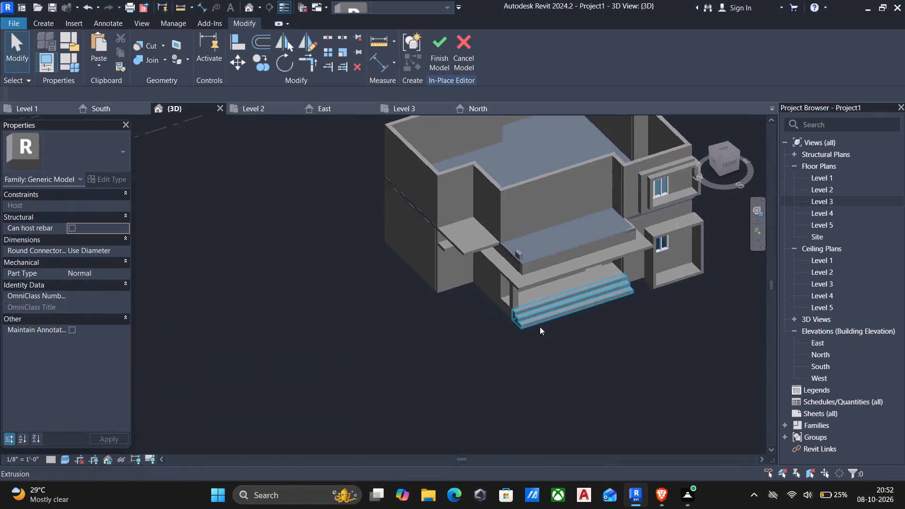
middle_click_drag(504, 377, 442, 463)
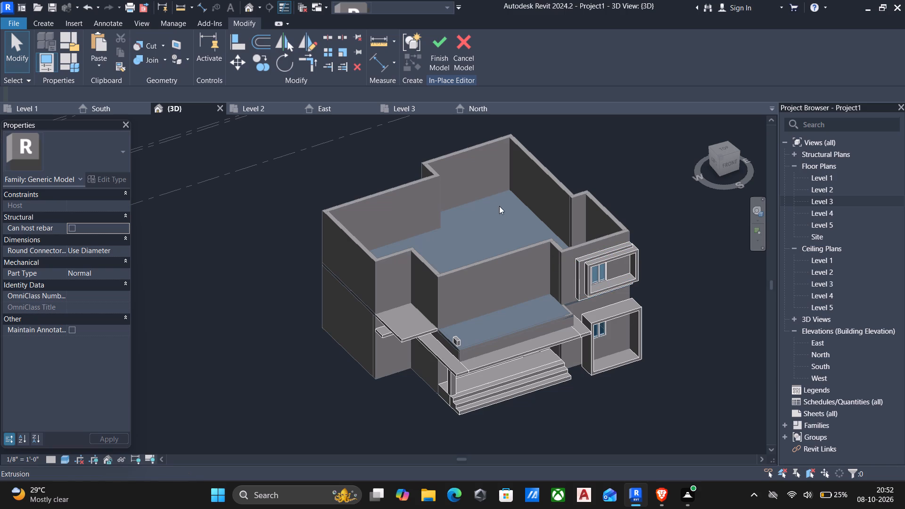
left_click(439, 40)
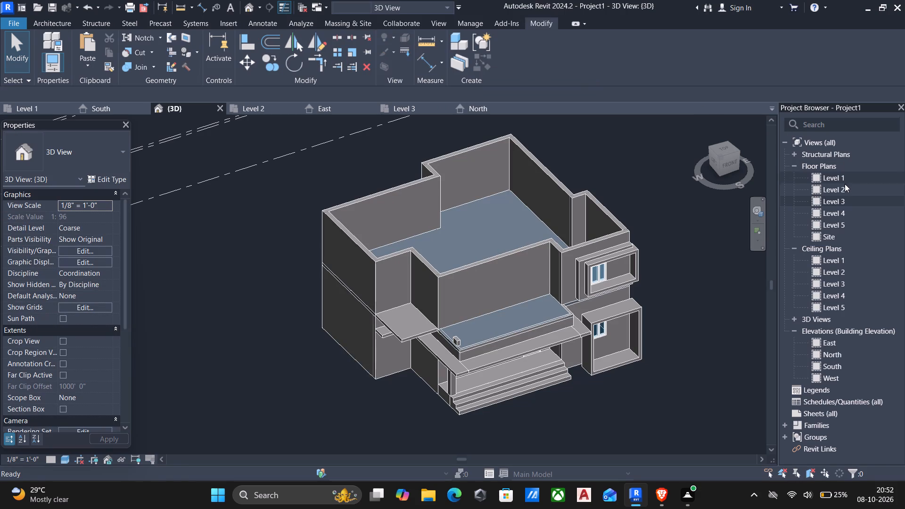
On the Level 3 plan, sketch a rectangular roof footprint about 16'-6" by 16' with a 2' offset around the projecting window bay room.
left_click(841, 199)
left_click(841, 199)
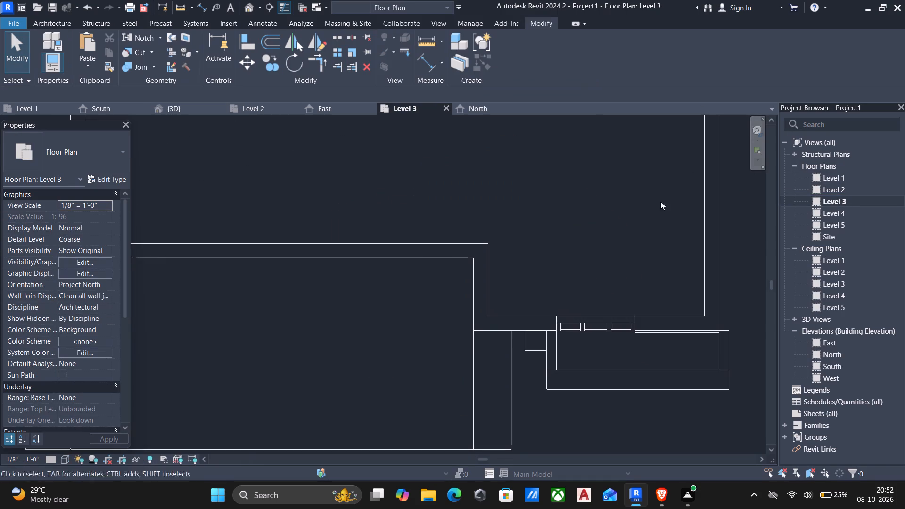
scroll(566, 208, "down", 7)
middle_click_drag(555, 235, 572, 287)
scroll(572, 287, "up", 2)
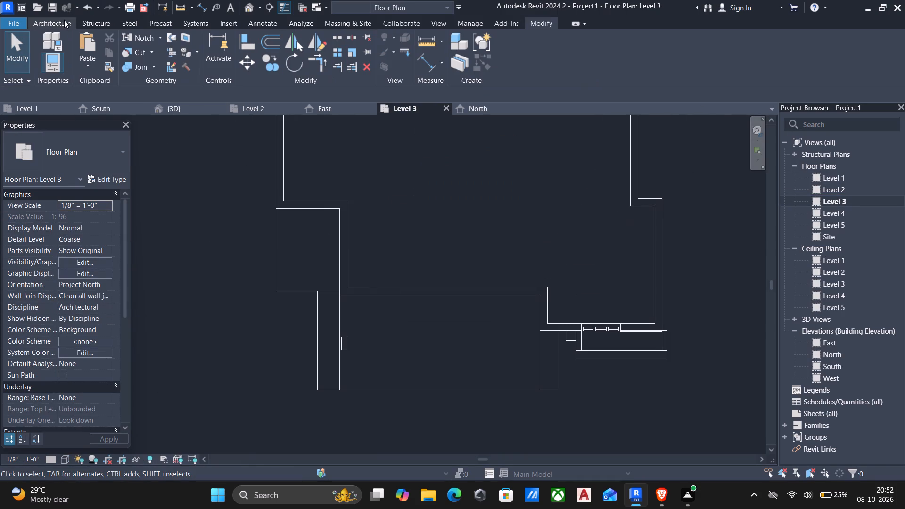
left_click(64, 20)
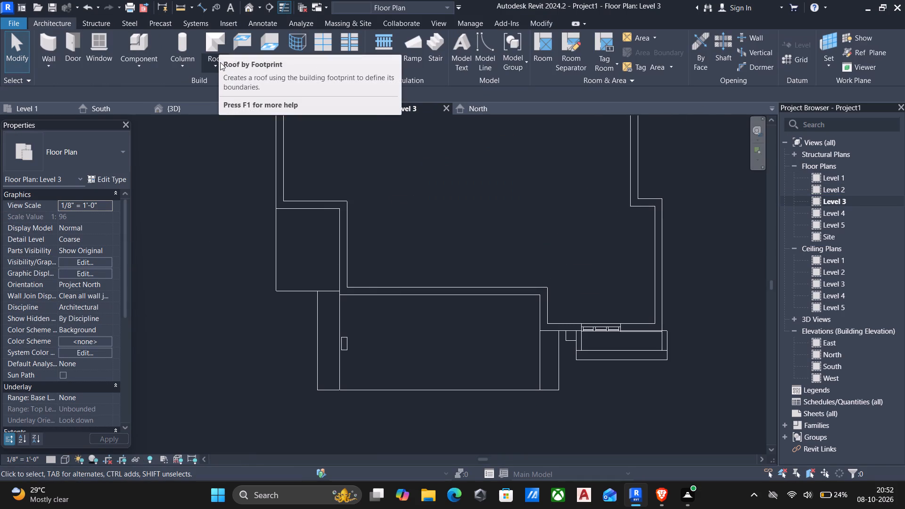
left_click(216, 63)
left_click(249, 81)
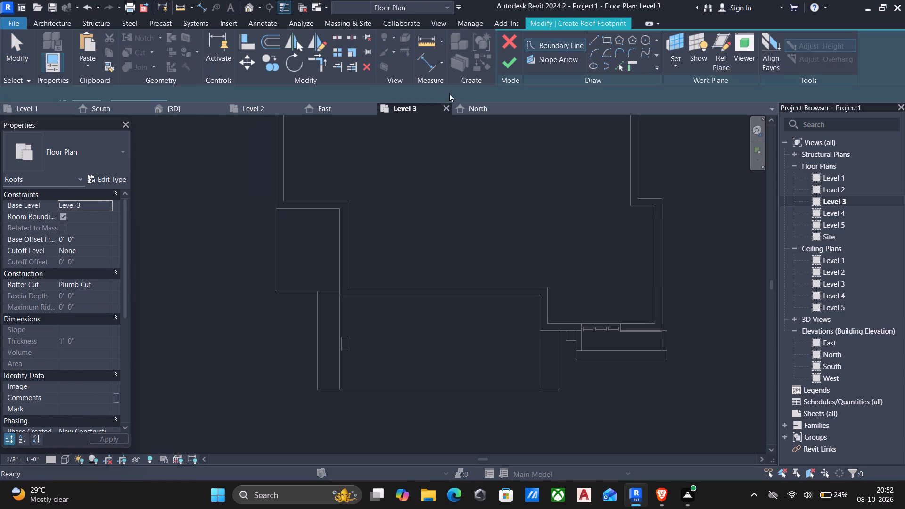
left_click(603, 39)
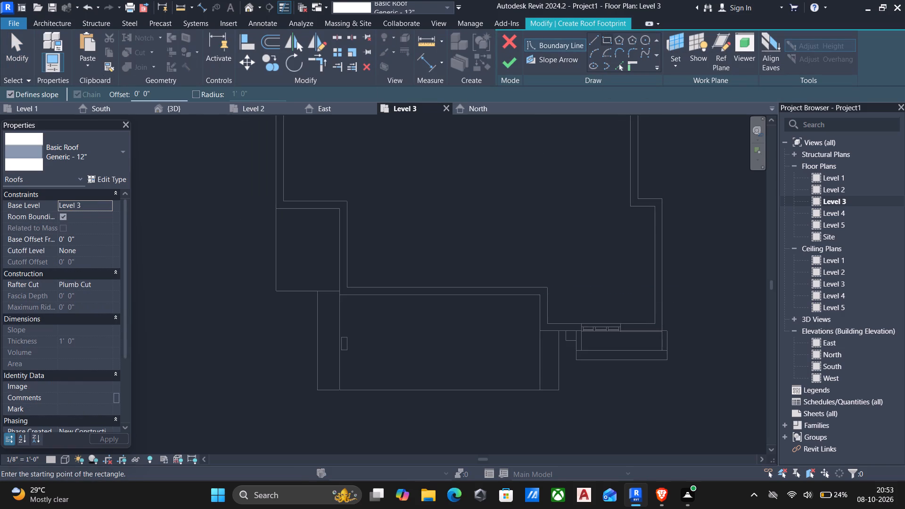
left_click_drag(156, 94, 123, 93)
type("2'")
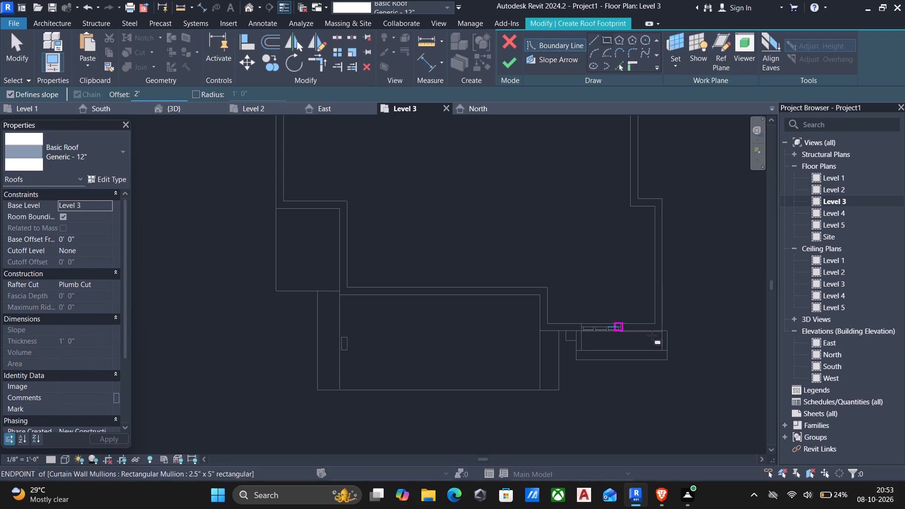
left_click(662, 328)
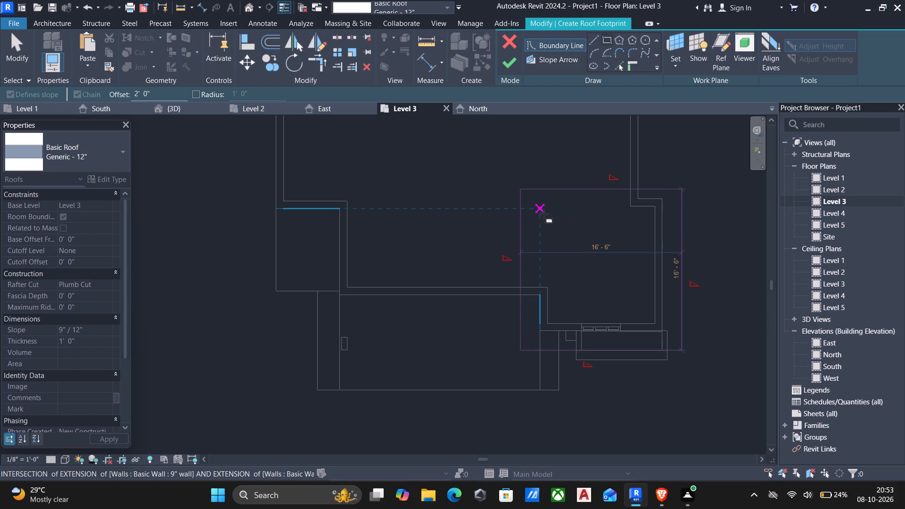
left_click(543, 214)
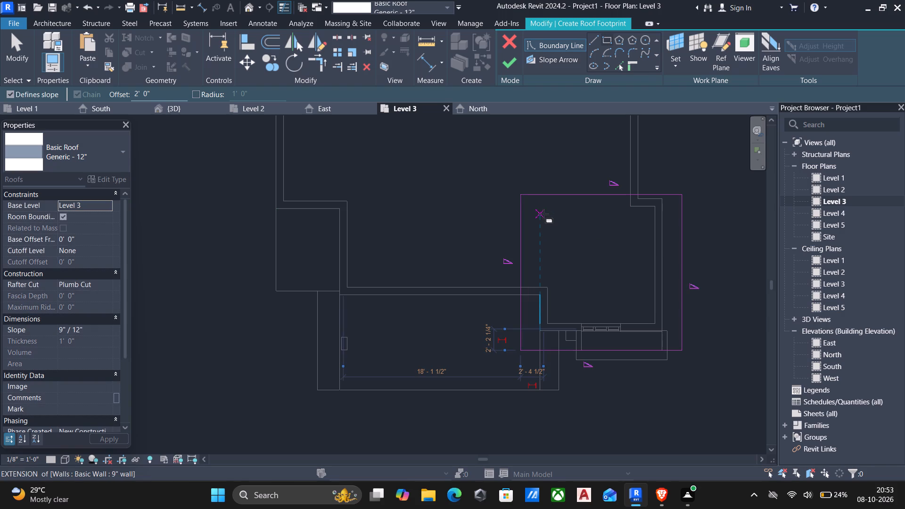
key("Escape")
key("Escape")
Remove slope definition from the footprint's front and back edges and finish it as a gable roof.
left_click(568, 197)
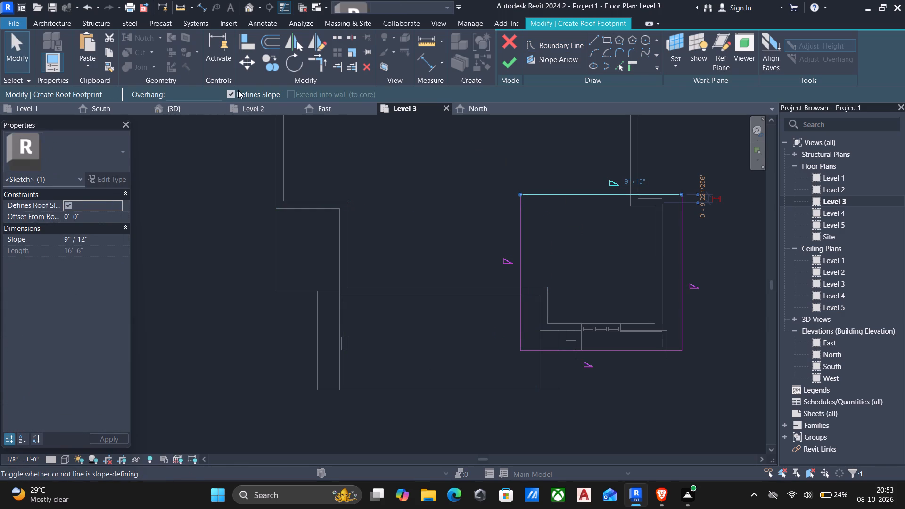
left_click(231, 94)
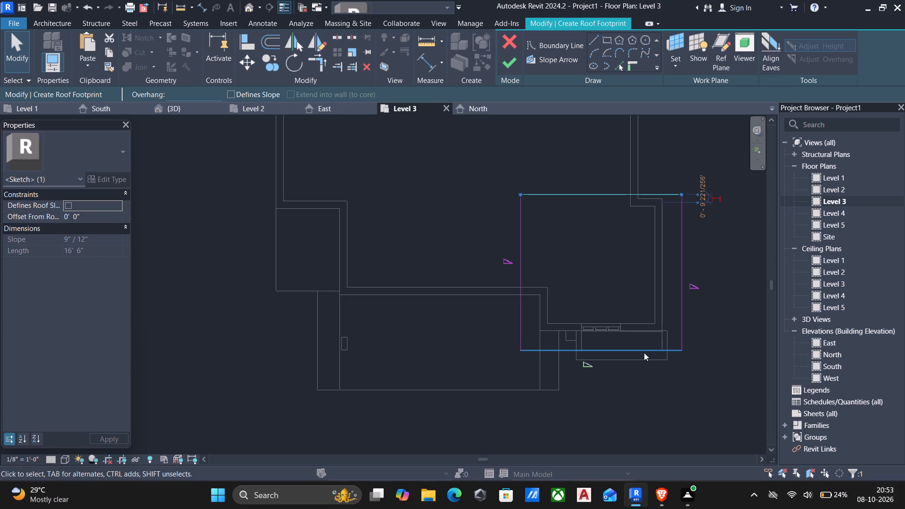
left_click(644, 353)
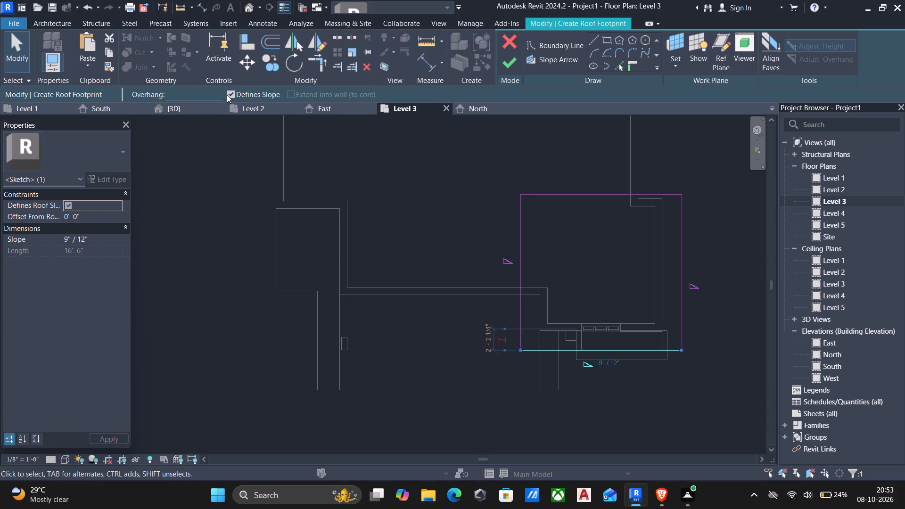
left_click(227, 95)
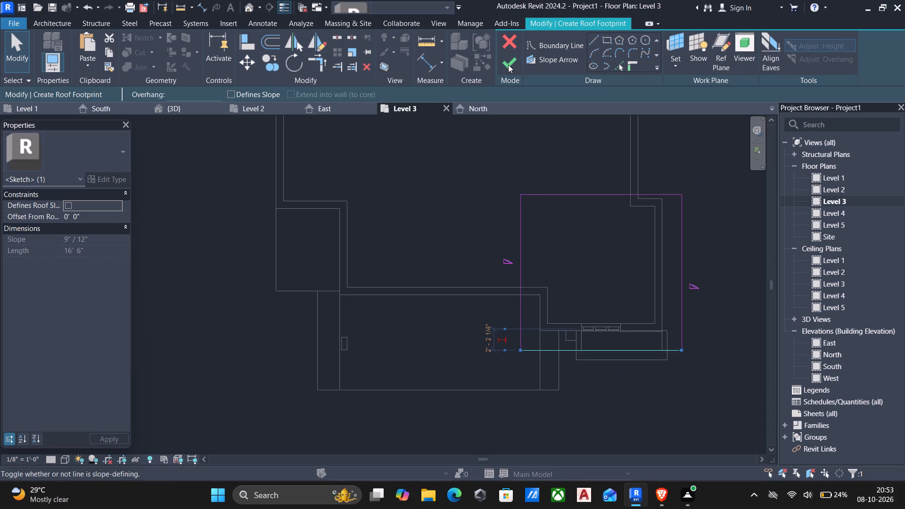
left_click(508, 65)
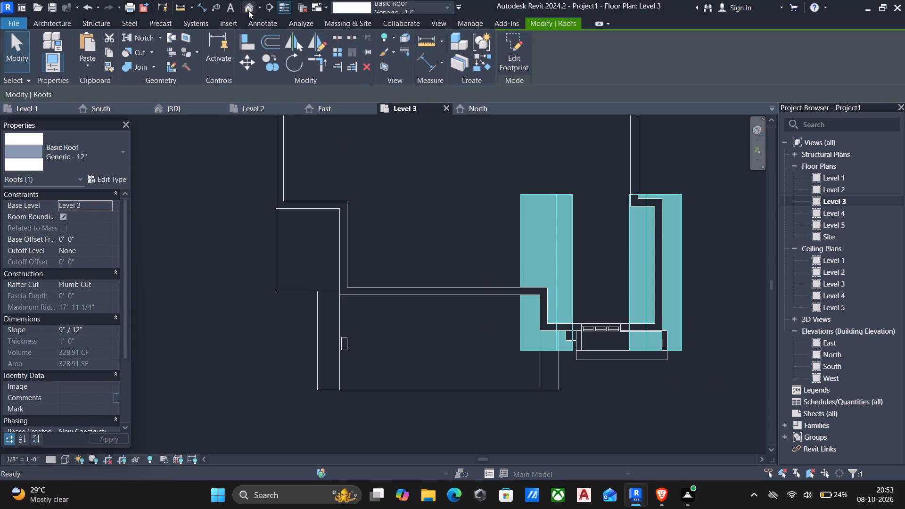
In the 3D view, set the new gable roof's base level to Level 4.
left_click(248, 10)
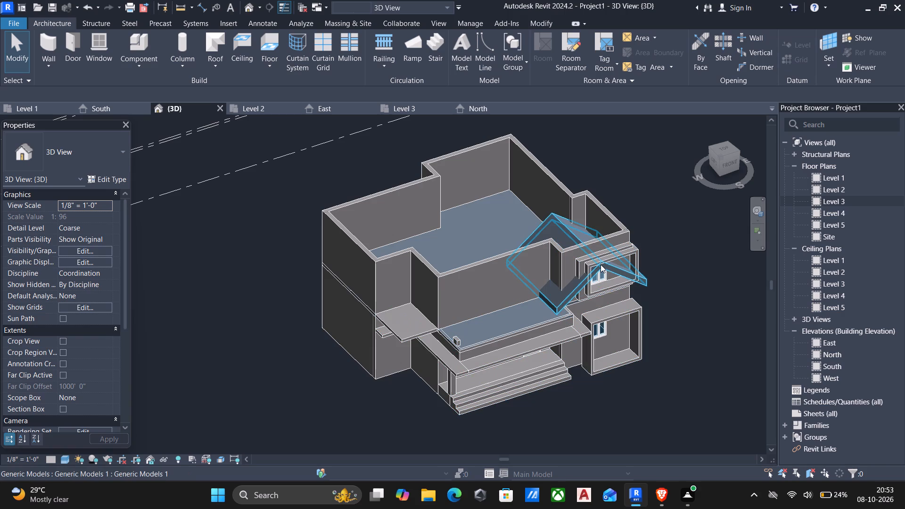
left_click(601, 264)
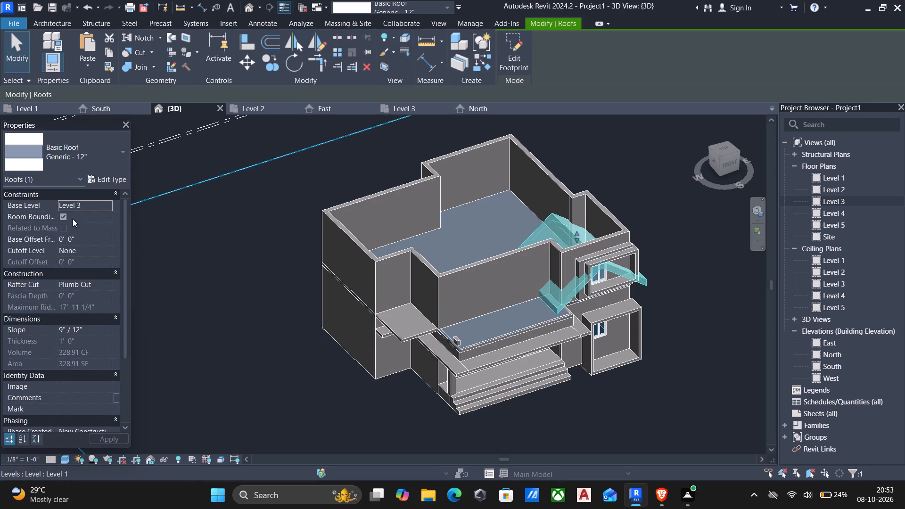
left_click(109, 207)
left_click(90, 244)
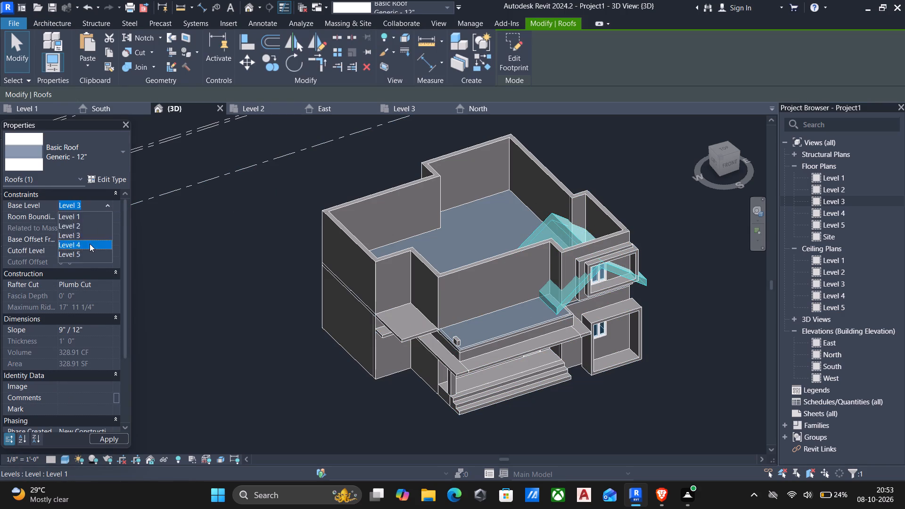
scroll(545, 238, "down", 3)
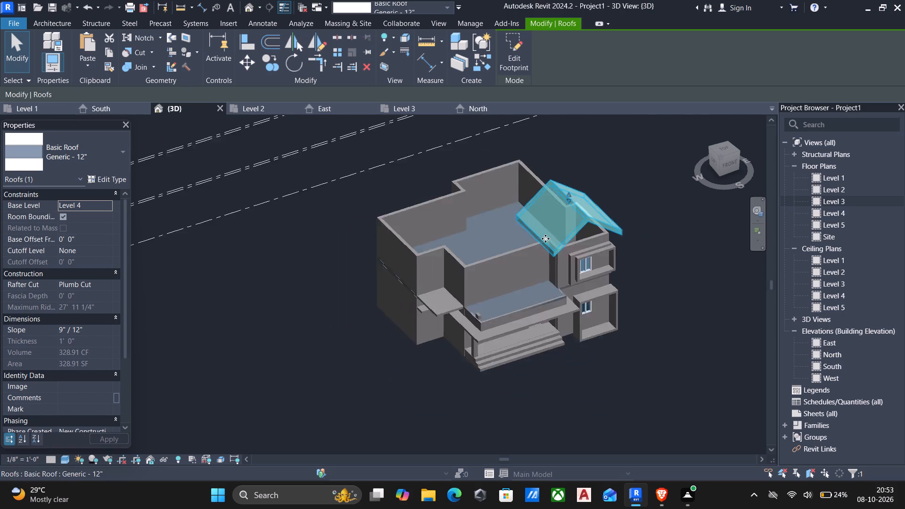
scroll(545, 238, "down", 2)
middle_click_drag(543, 240, 461, 146, "shift")
scroll(497, 167, "up", 6)
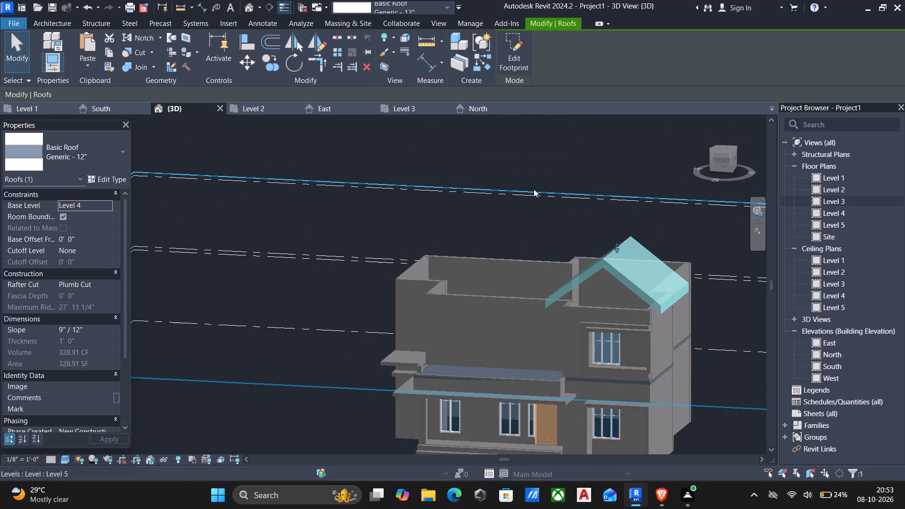
key("Escape")
Edit the gable roof's footprint, nudging the outer side's sloped edge inward to about 2'-0 1/2" of overhang.
scroll(559, 201, "down", 6)
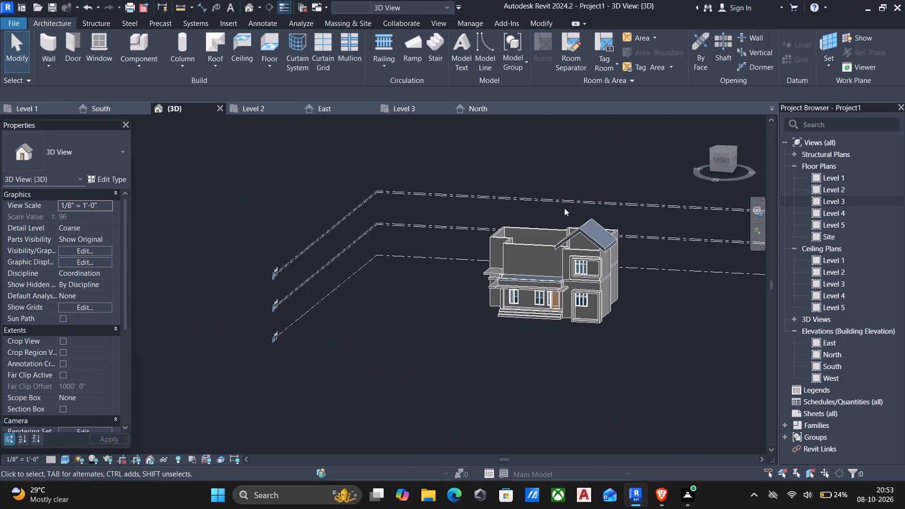
scroll(615, 195, "up", 6)
key("Escape")
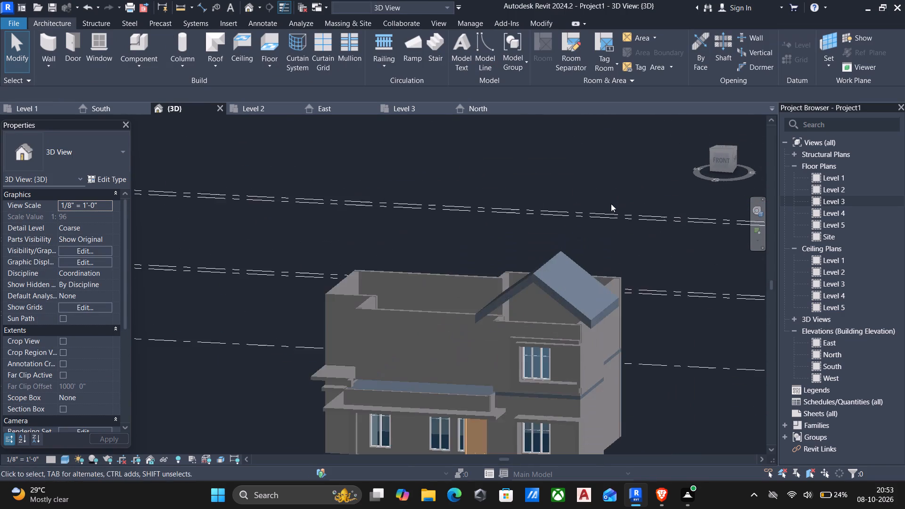
scroll(604, 217, "down", 7)
scroll(612, 215, "up", 8)
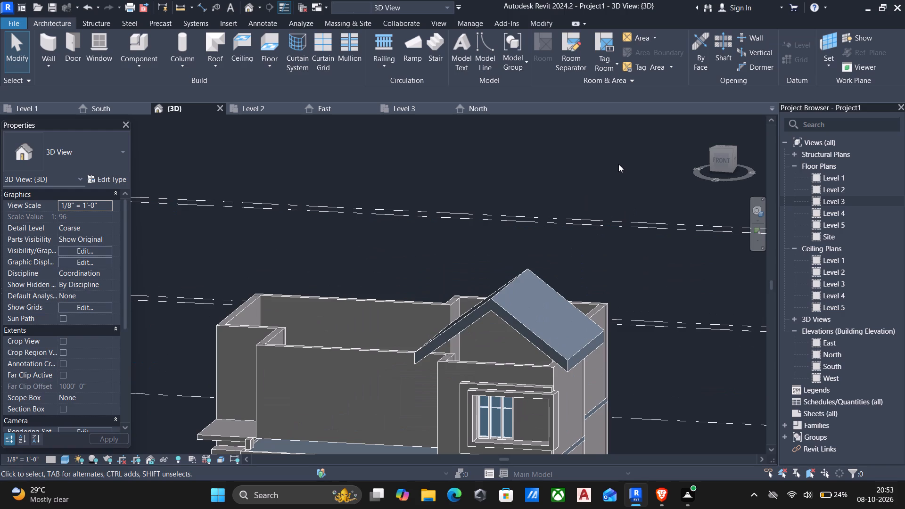
left_click(492, 308)
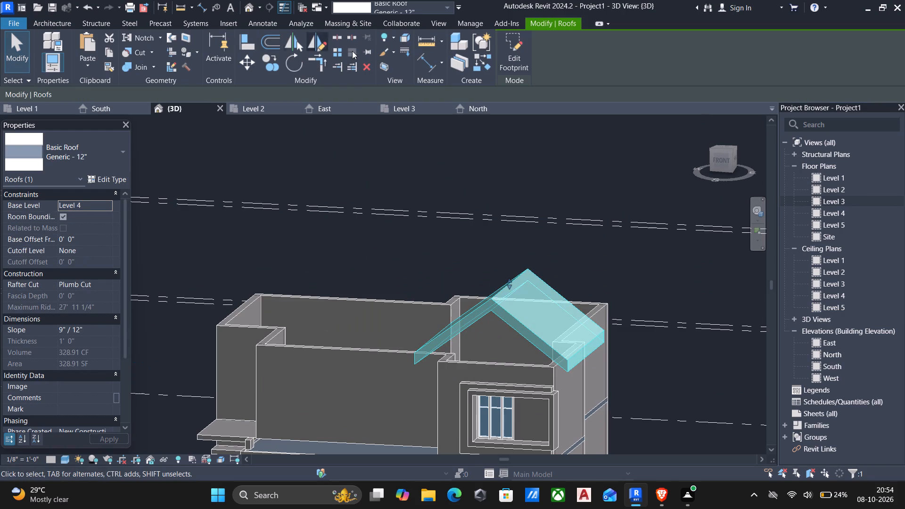
left_click(512, 39)
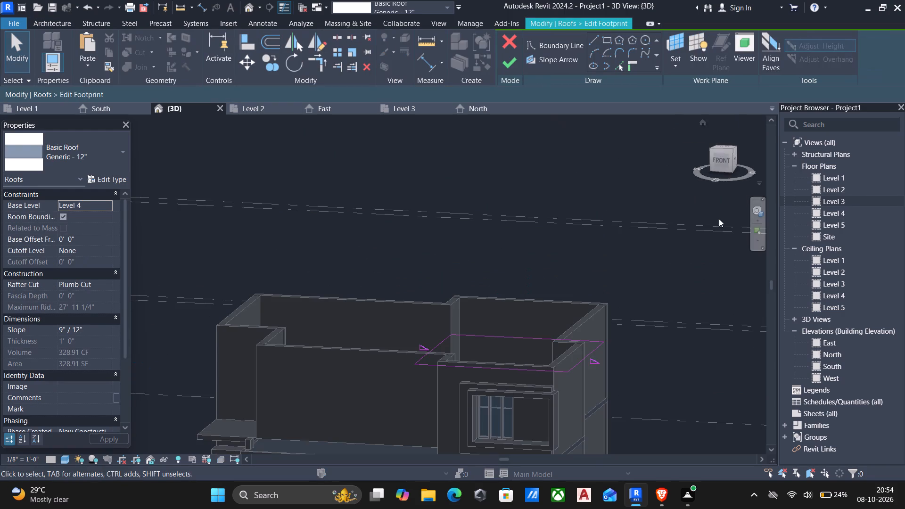
scroll(535, 397, "up", 5)
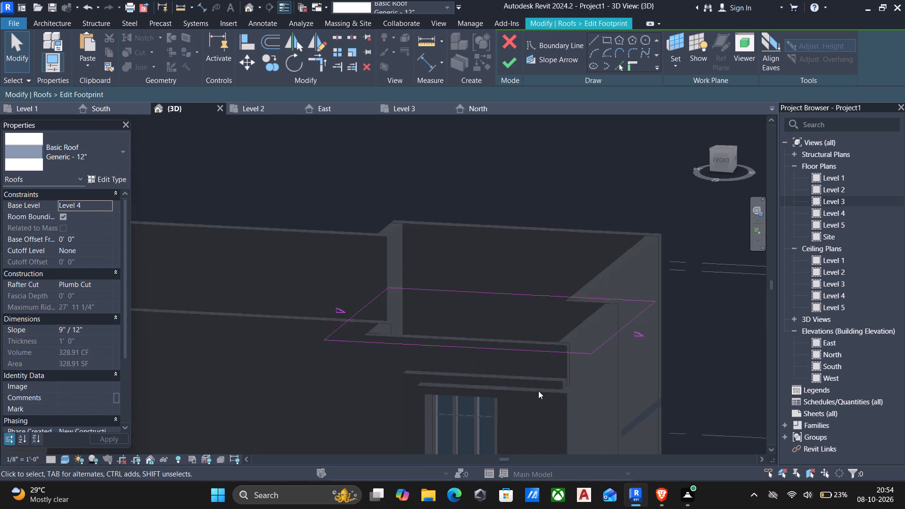
scroll(538, 389, "down", 1)
middle_click_drag(544, 301, 567, 257)
middle_click_drag(569, 292, 579, 247)
scroll(585, 243, "up", 3)
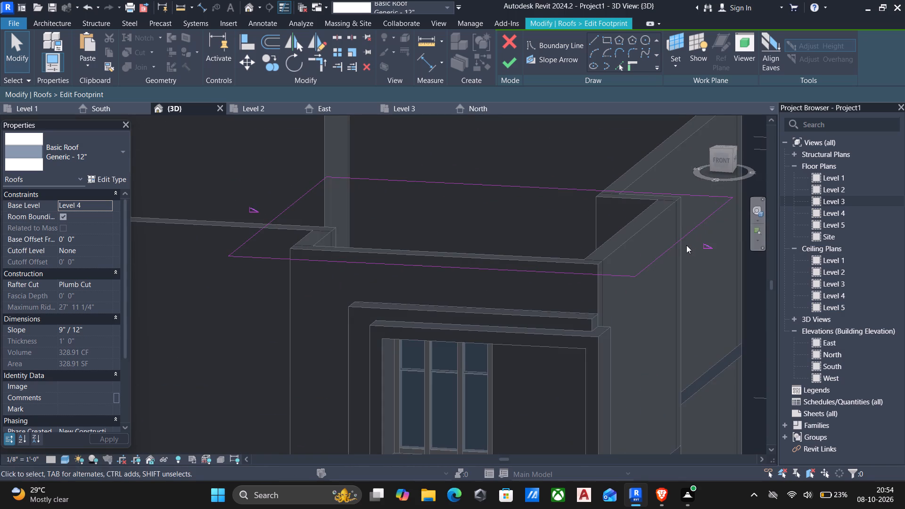
scroll(686, 245, "up", 1)
left_click(674, 245)
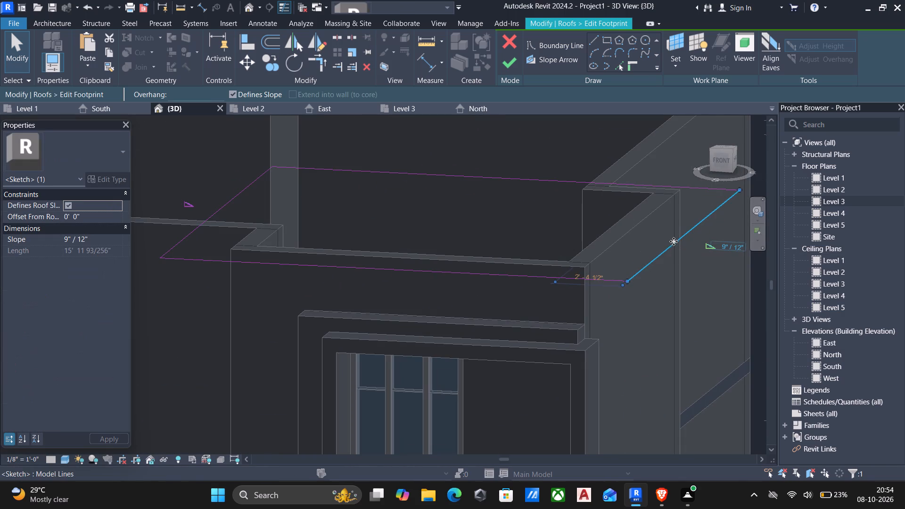
key("Left")
key("Left")
key("Left")
key("Left")
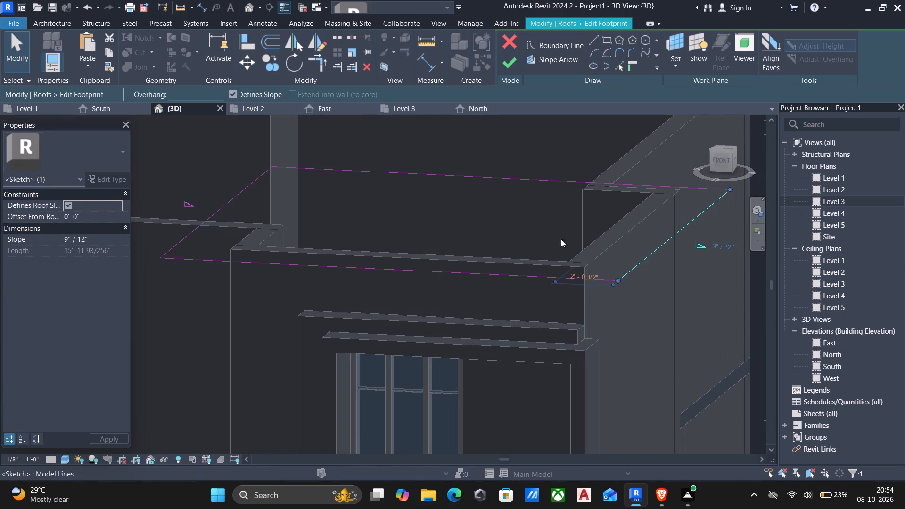
Nudge the footprint's opposite sloped edge, beside the recessed facade wall, inward by about 11".
left_click(213, 215)
key("Right")
key("Right")
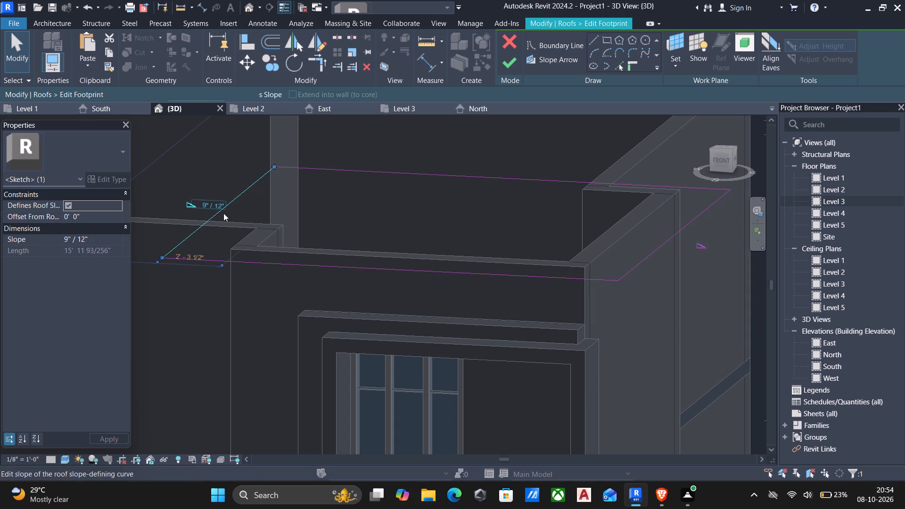
key("Right")
key("Right")
key("Right")
key("Right")
key("Right")
key("Right")
key("Right")
key("Right")
key("Right")
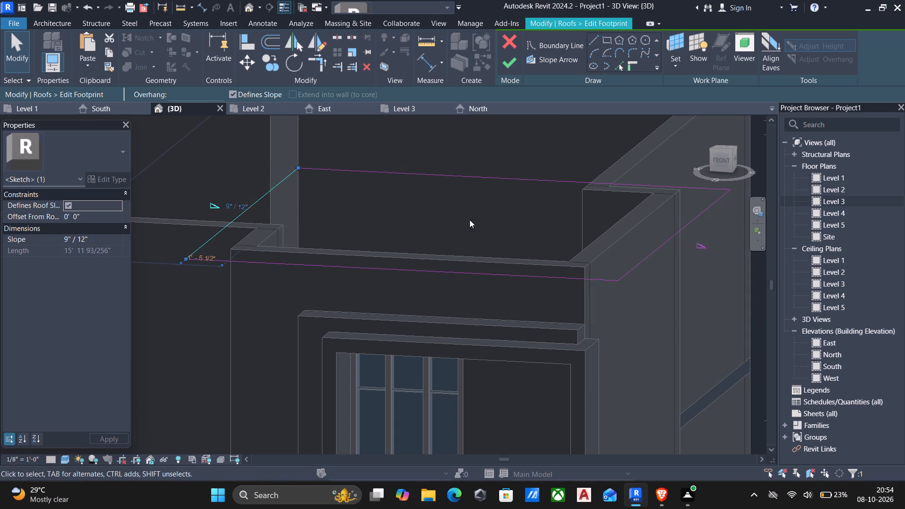
Nudge the footprint's outer sloped edge inward to about 1'-5 1/2" of overhang and finish the gable roof edit.
left_click(663, 238)
key("Left")
key("Left")
key("Left")
key("Left")
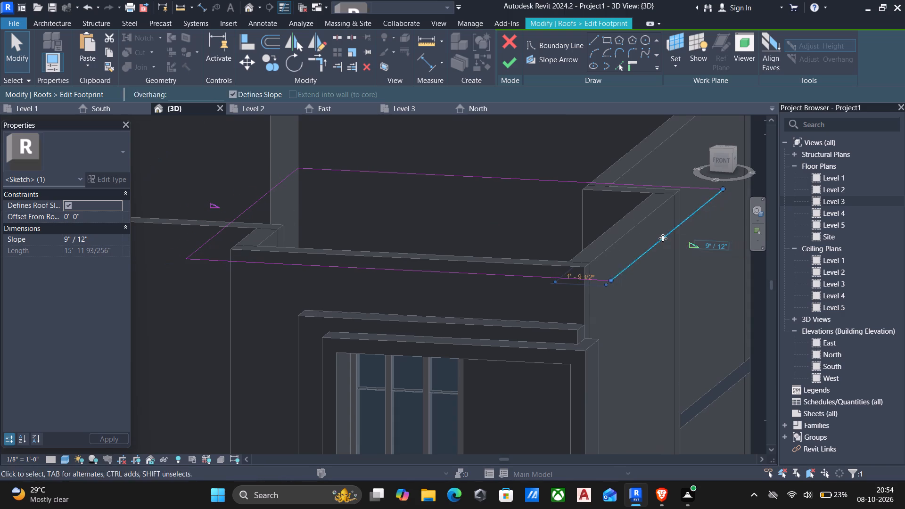
key("Left")
key("Left")
key("Left")
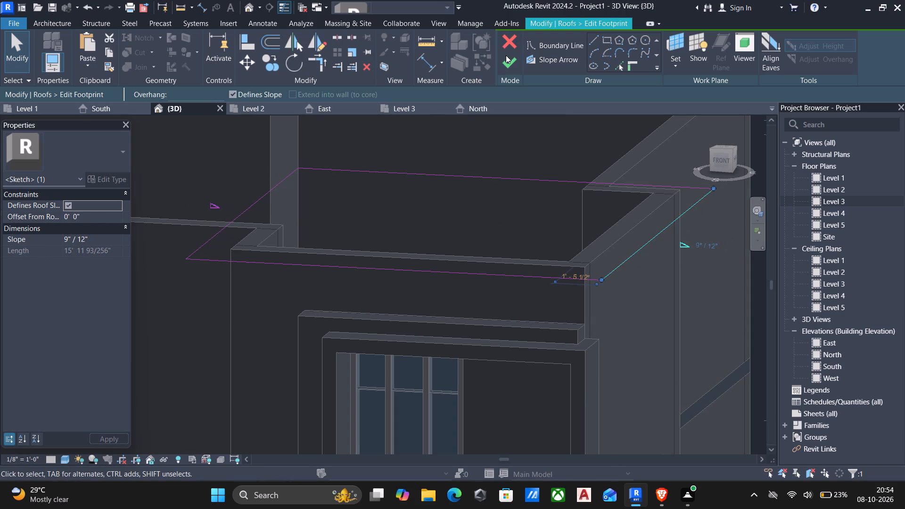
left_click(510, 59)
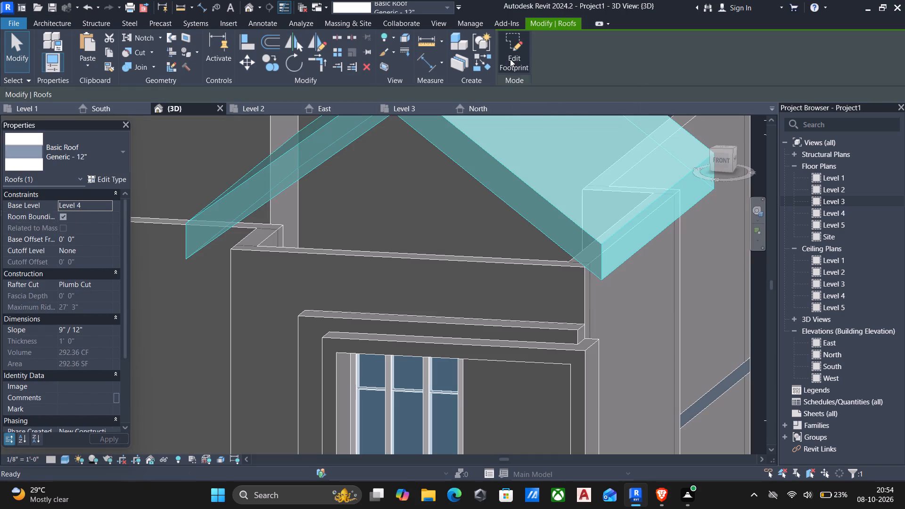
Attach the tops of the projecting window bay's three upper-floor walls to the new gable roof.
scroll(510, 59, "down", 7)
scroll(510, 78, "up", 1)
scroll(393, 166, "down", 6)
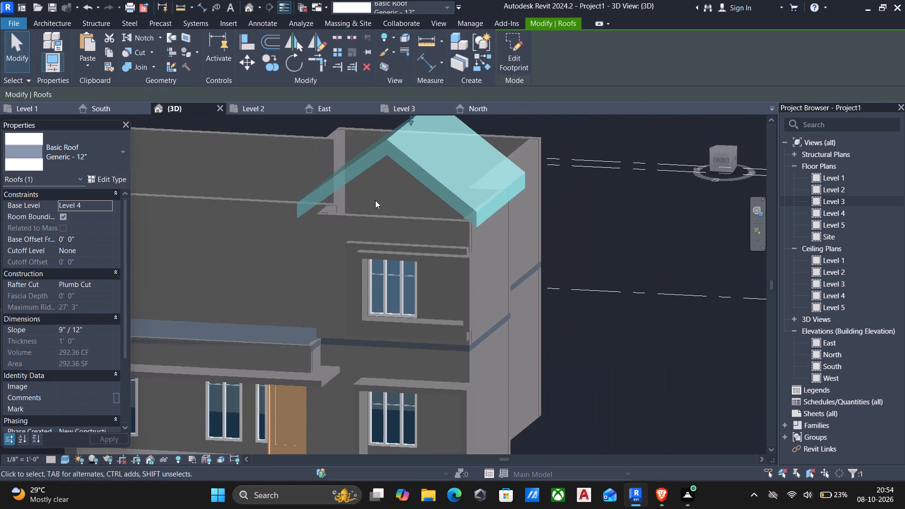
middle_click_drag(370, 202, 365, 174, "shift")
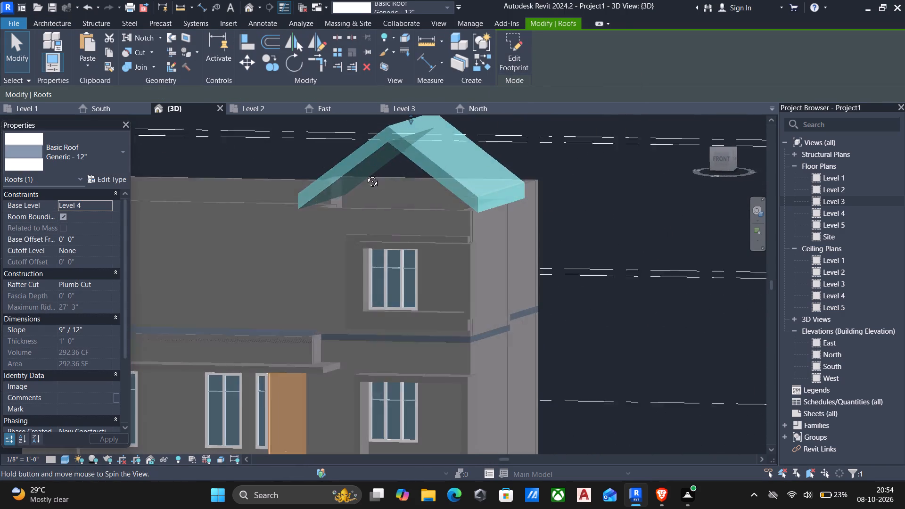
middle_click_drag(365, 174, 356, 181, "shift")
scroll(355, 181, "up", 6)
left_click_drag(361, 245, 358, 241)
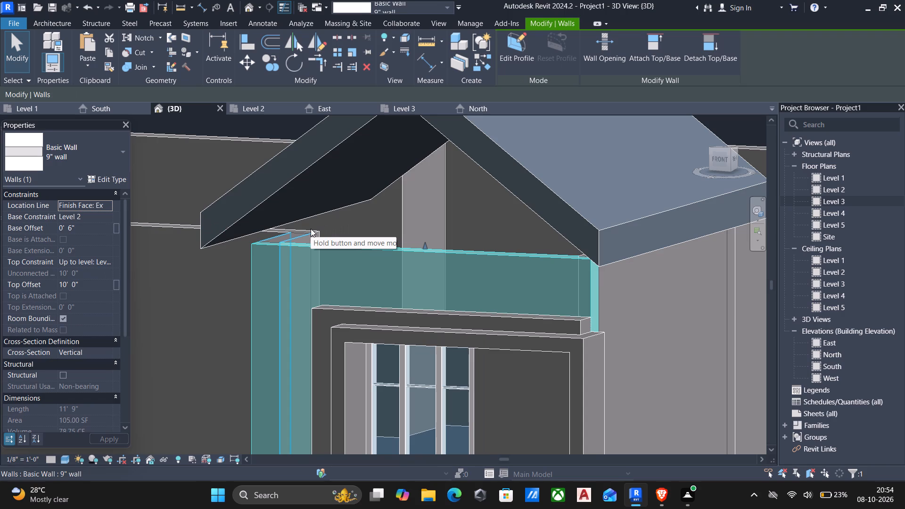
left_click(311, 229, "ctrl")
scroll(316, 226, "down", 5)
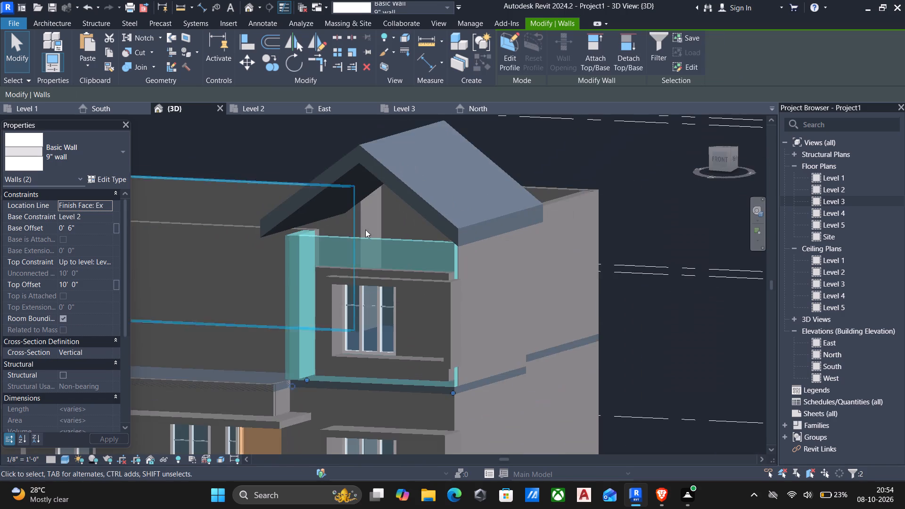
scroll(419, 227, "up", 5)
scroll(419, 227, "down", 11)
middle_click_drag(472, 245, 176, 289, "shift")
scroll(179, 287, "up", 7, "shift")
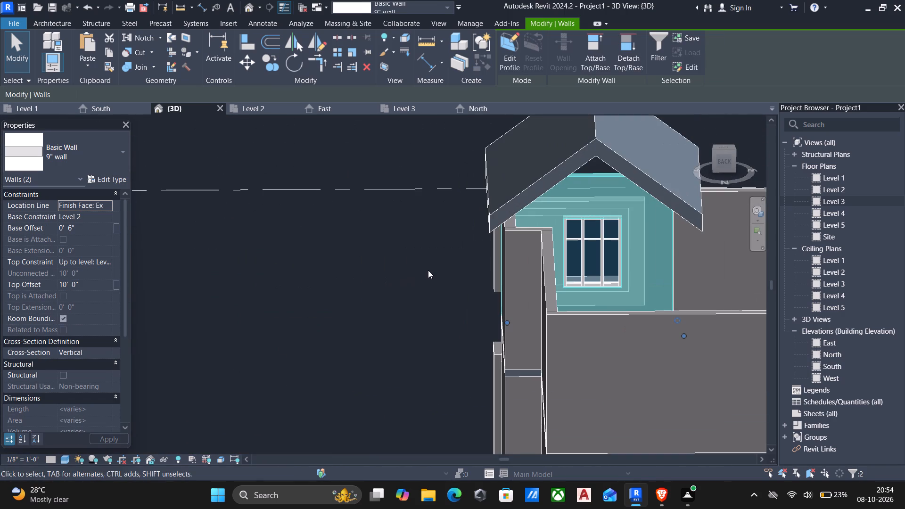
left_click(518, 233, "ctrl")
scroll(474, 219, "down", 4)
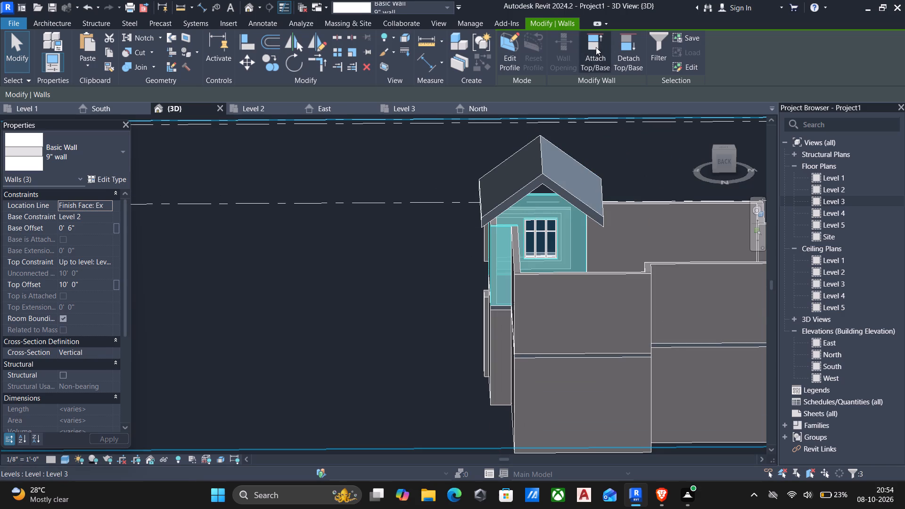
left_click(596, 47)
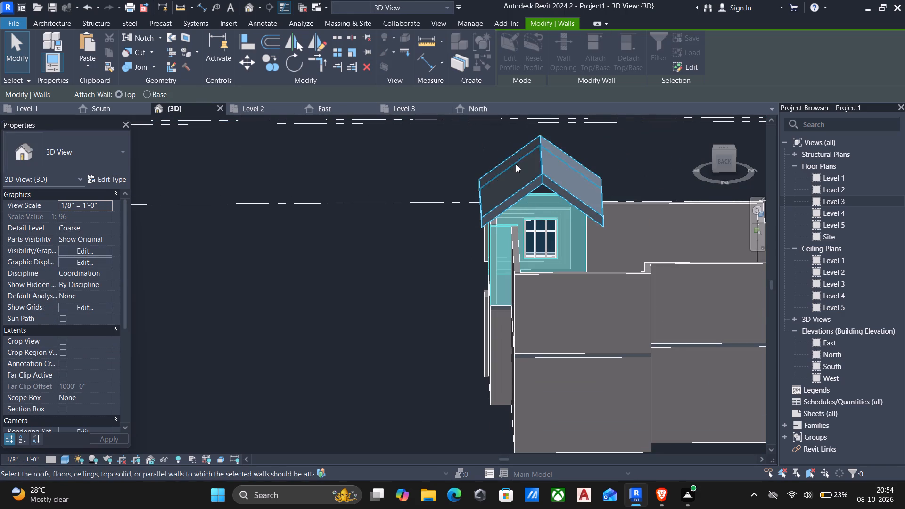
left_click(535, 178)
Examine the whole house in 3D from several angles, checking the gable roof and the front facade.
scroll(507, 166, "down", 7)
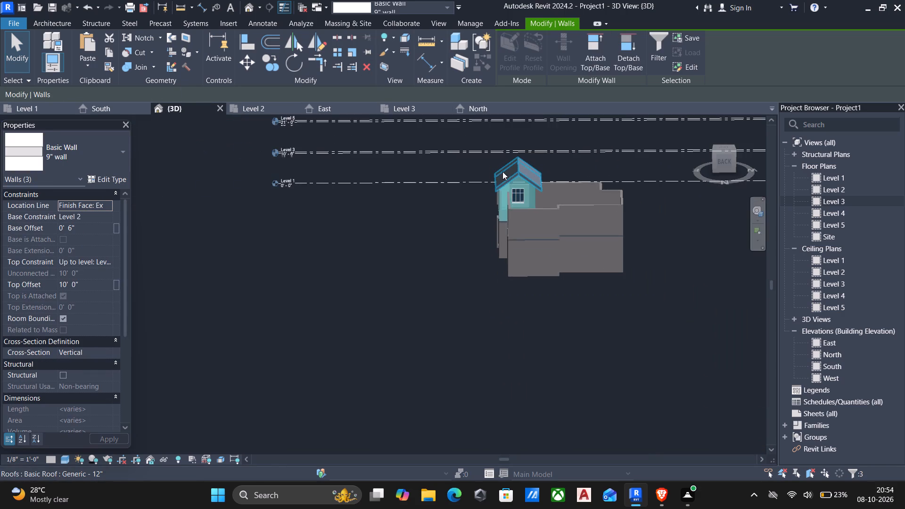
middle_click_drag(501, 173, 809, 63, "shift")
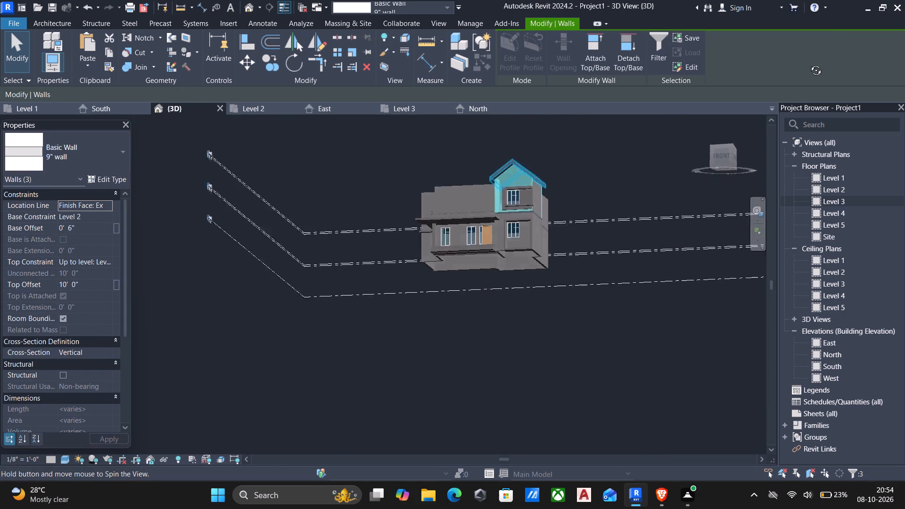
middle_click_drag(809, 63, 809, 70, "shift")
middle_click_drag(812, 78, 815, 140, "shift")
scroll(815, 140, "up", 2, "shift")
scroll(683, 93, "down", 5)
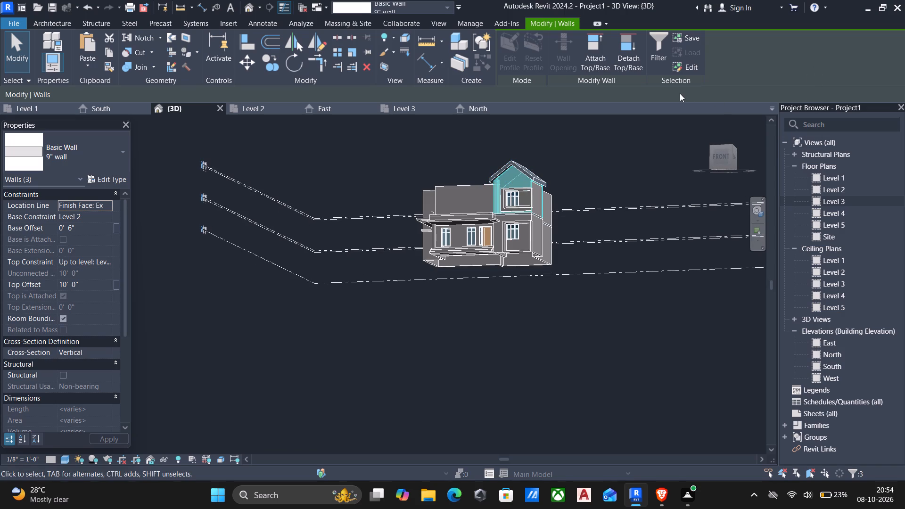
scroll(614, 118, "down", 5)
middle_click_drag(613, 154, 611, 250, "shift")
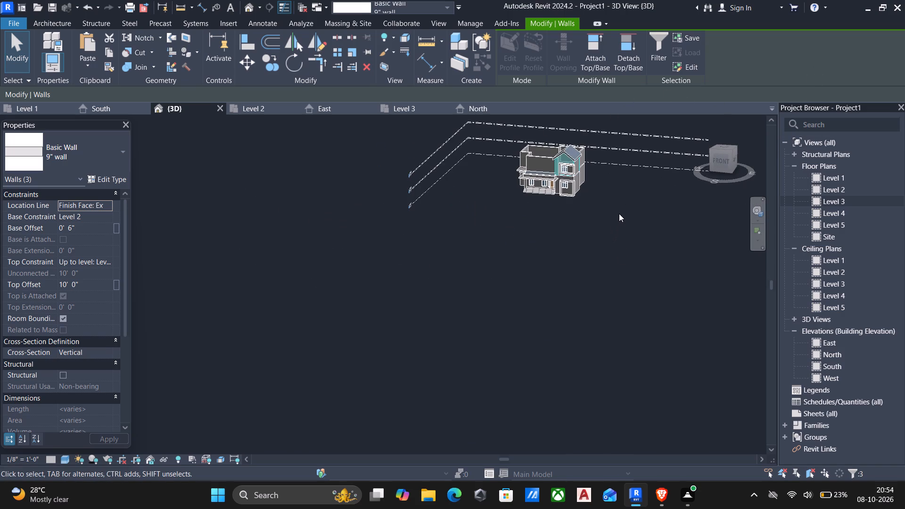
key("Escape")
scroll(463, 170, "up", 7)
scroll(578, 170, "up", 6)
scroll(581, 174, "down", 3)
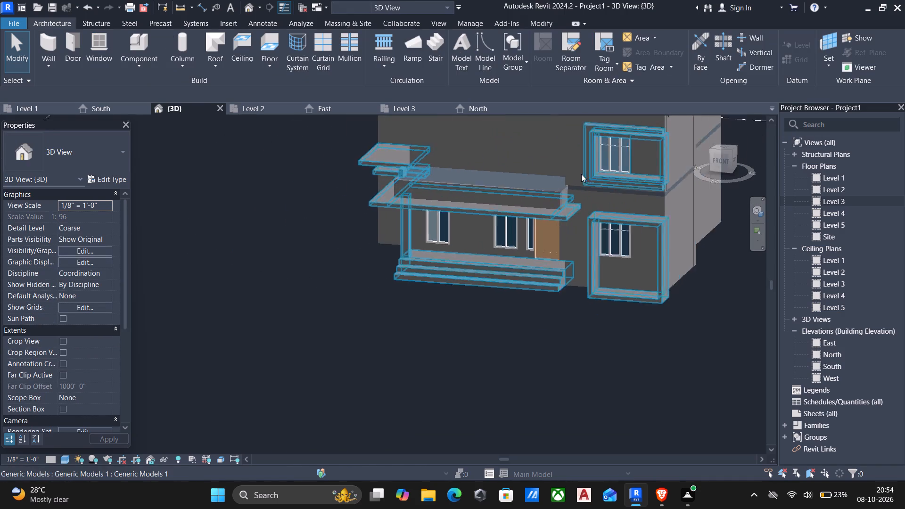
scroll(581, 174, "down", 4)
middle_click_drag(583, 183, 627, 148)
scroll(628, 146, "up", 1)
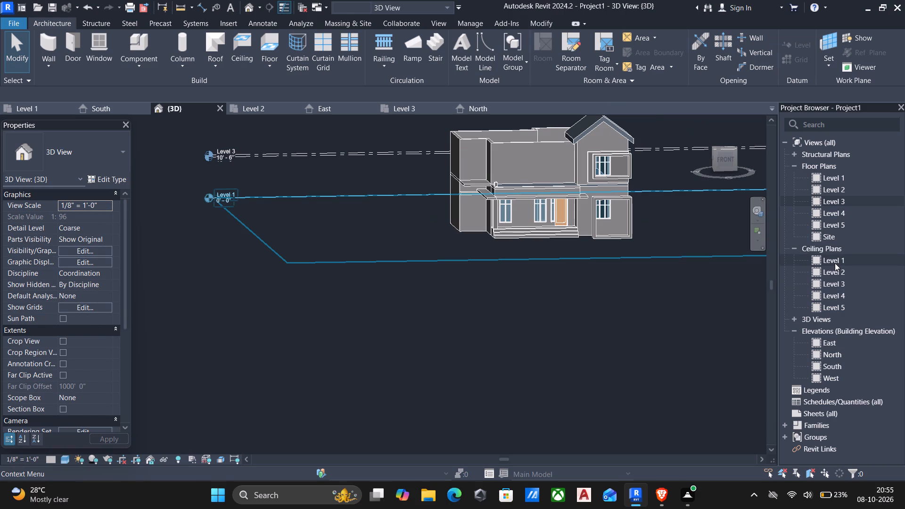
Open the East elevation and review the house's side profile.
double_click(827, 343)
scroll(263, 187, "down", 14)
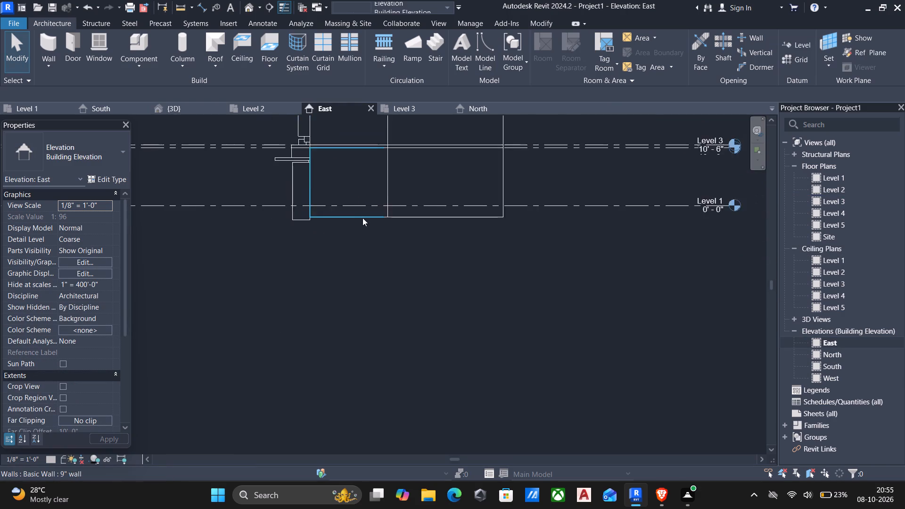
scroll(365, 218, "down", 7)
scroll(385, 168, "up", 5)
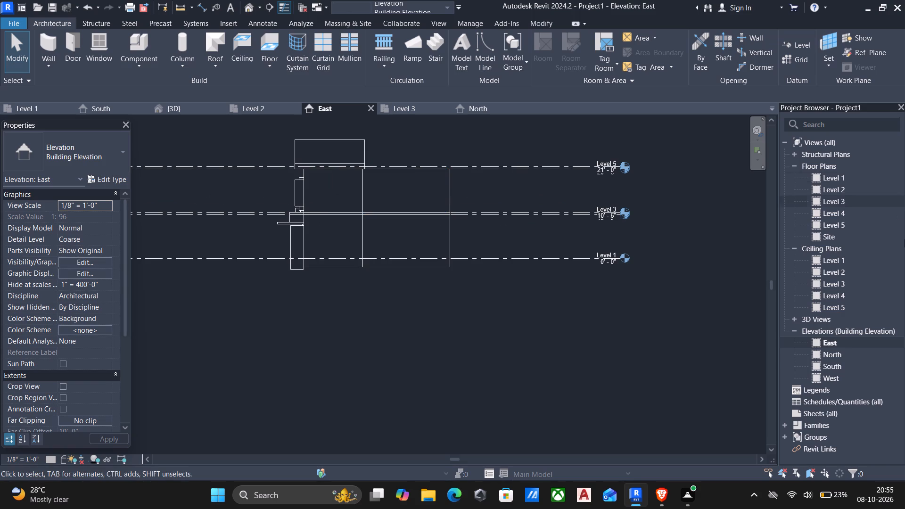
In the West elevation, start a Roof by Extrusion on a picked face at the porch slab, using Level 5 and a 0'-0" offset.
left_click(831, 380)
left_click_drag(831, 380, 833, 385)
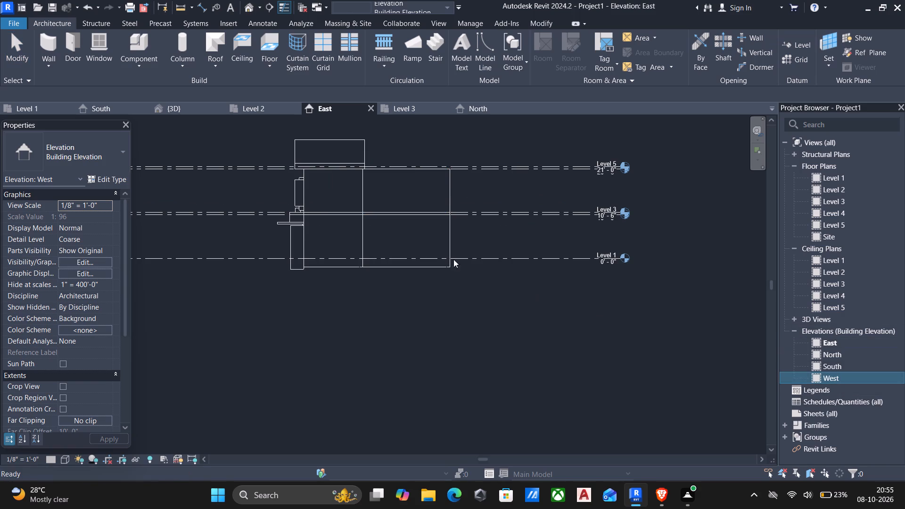
double_click(822, 379)
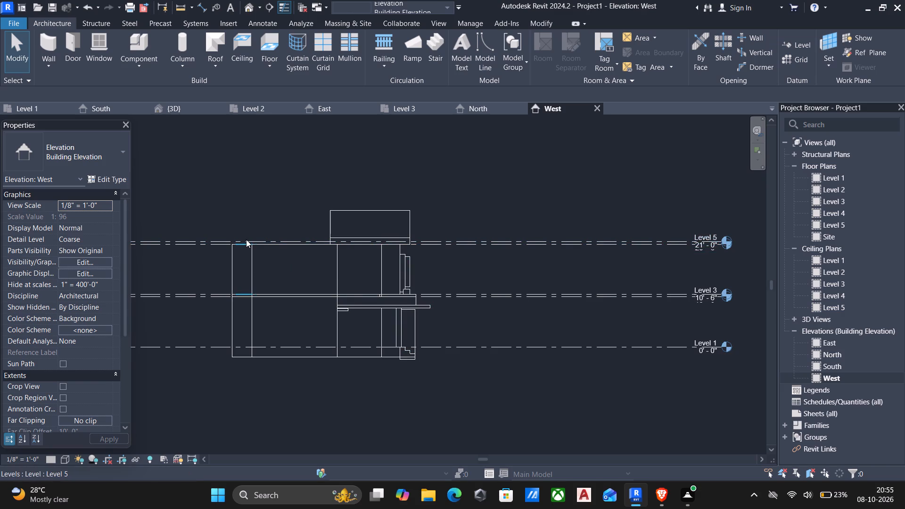
scroll(246, 243, "up", 1)
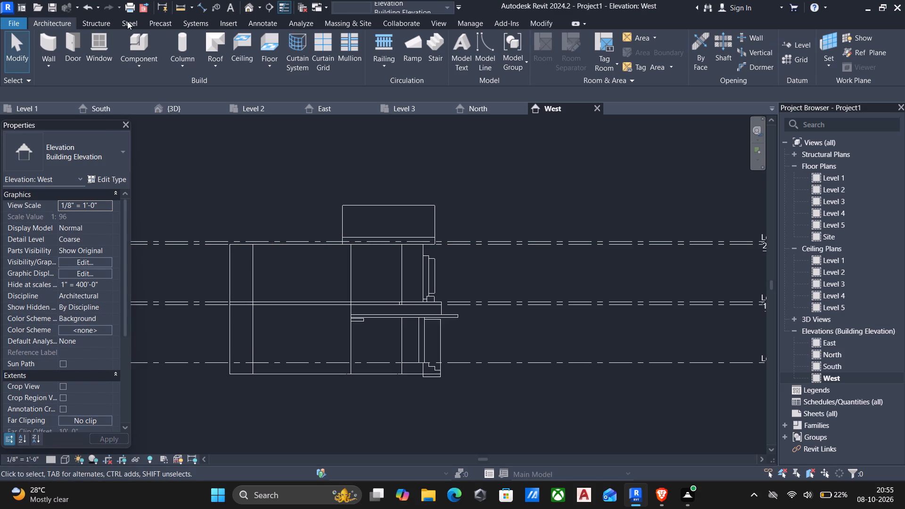
left_click(218, 60)
left_click(253, 111)
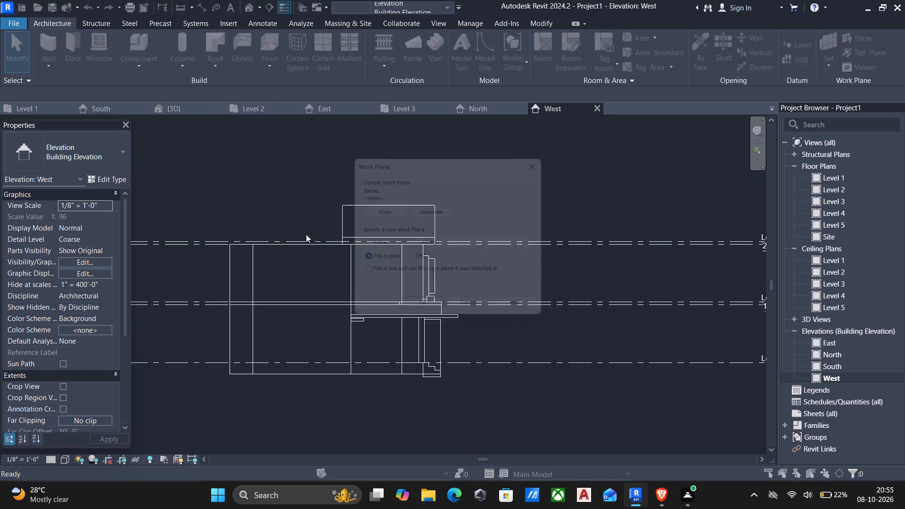
left_click(429, 314)
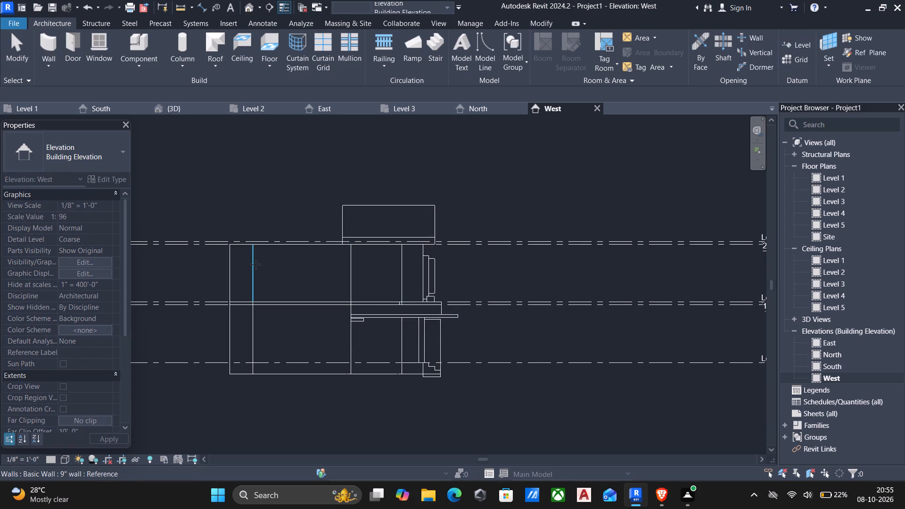
left_click(387, 312)
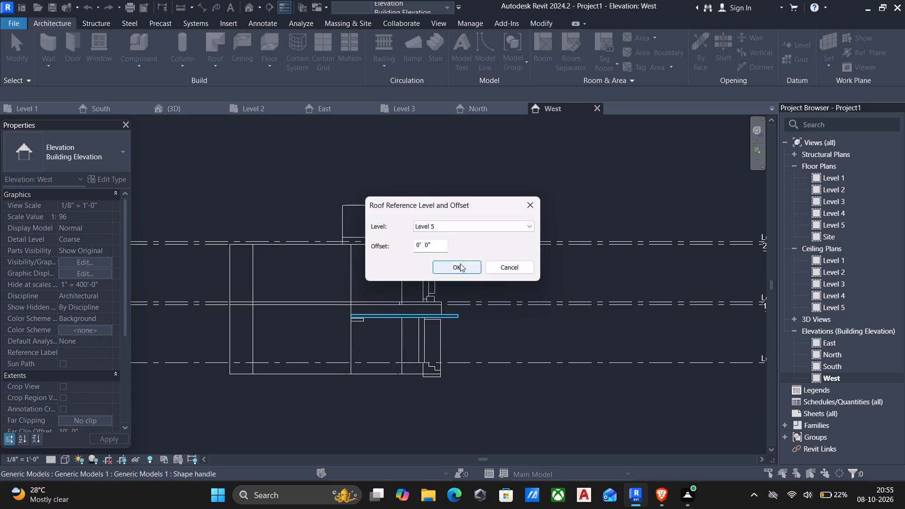
left_click(460, 264)
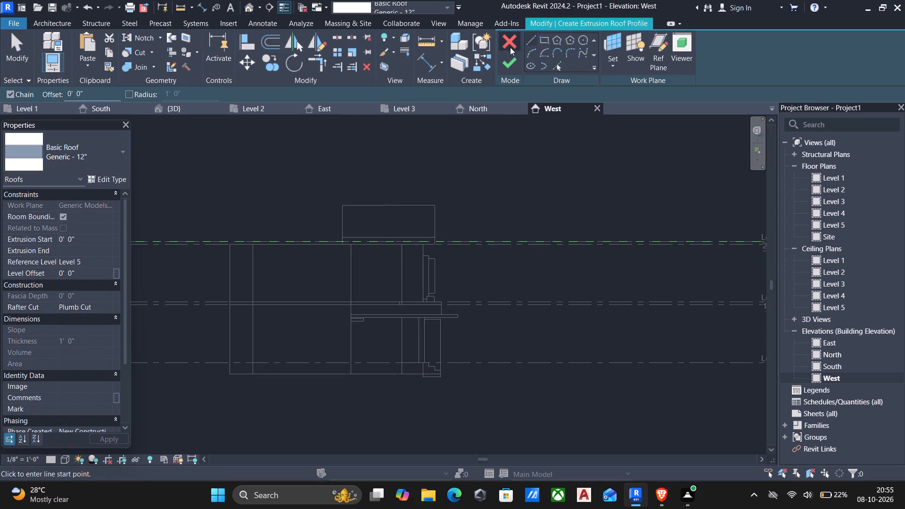
Sketch a vertical line about 11'-6" tall rising from the wall top, about 10'-0" behind the recessed facade wall.
left_click(524, 44)
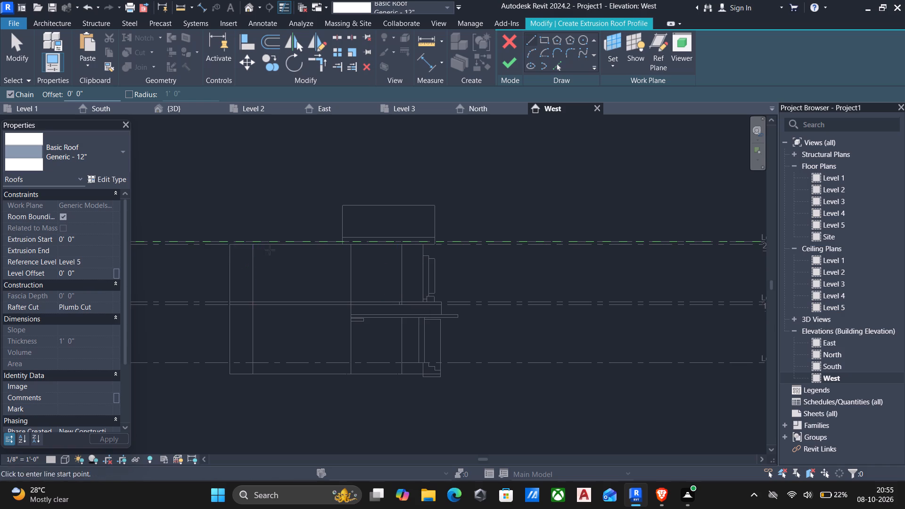
left_click(291, 244)
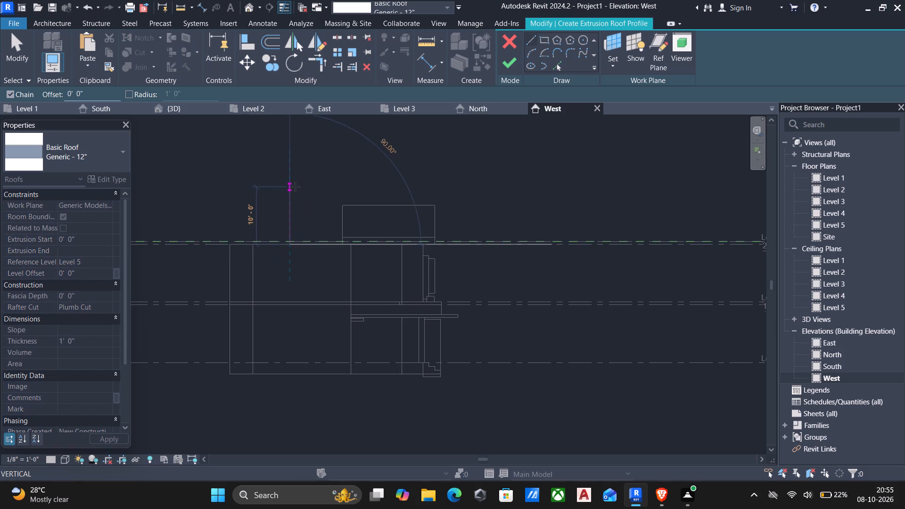
left_click(292, 177)
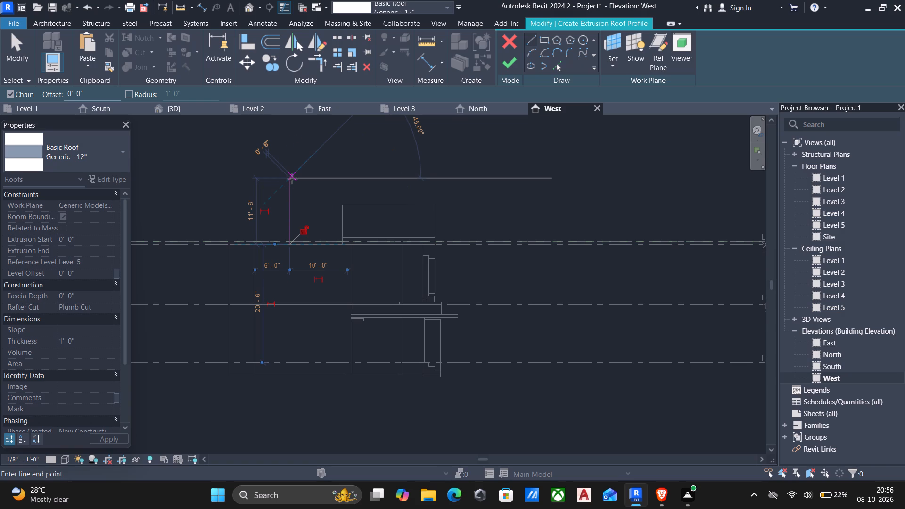
key("Escape")
Draw a sloped profile line about 14'-6" long at 155° from the vertical line down past the rear wall's edge.
left_click(287, 219)
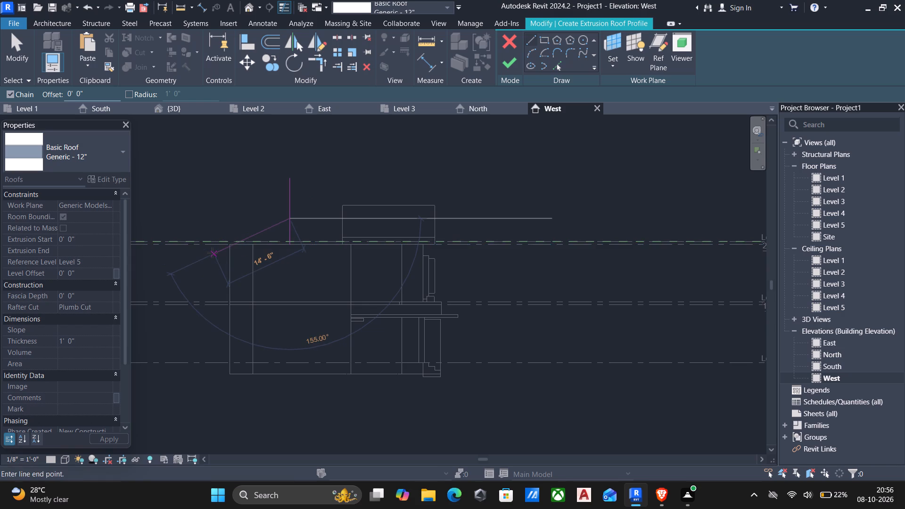
left_click(212, 253)
key("Escape")
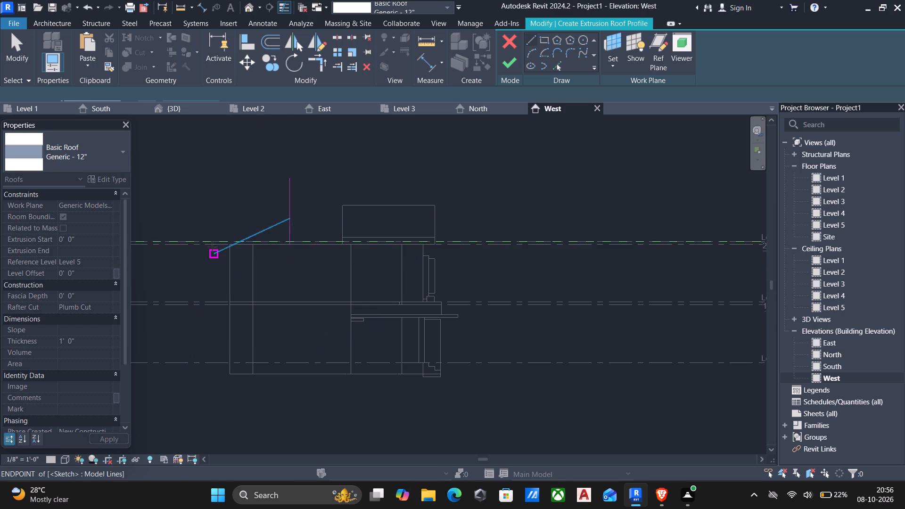
key("Escape")
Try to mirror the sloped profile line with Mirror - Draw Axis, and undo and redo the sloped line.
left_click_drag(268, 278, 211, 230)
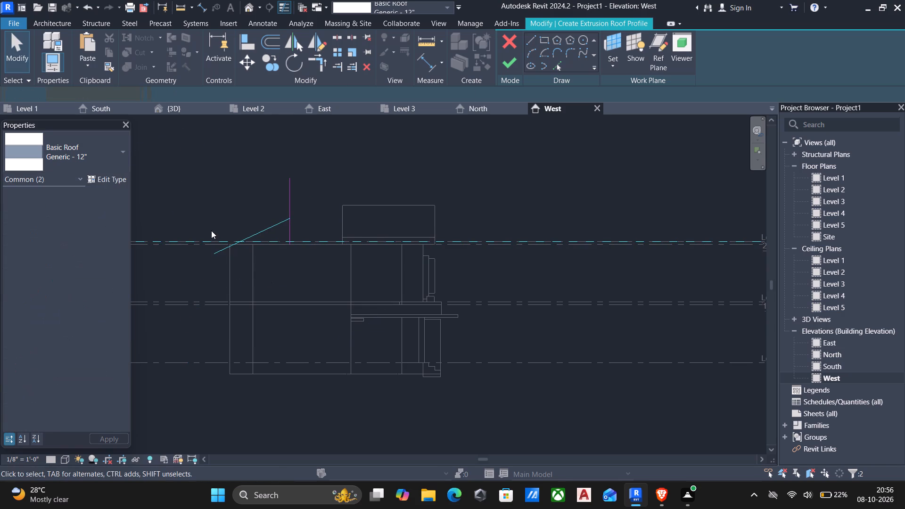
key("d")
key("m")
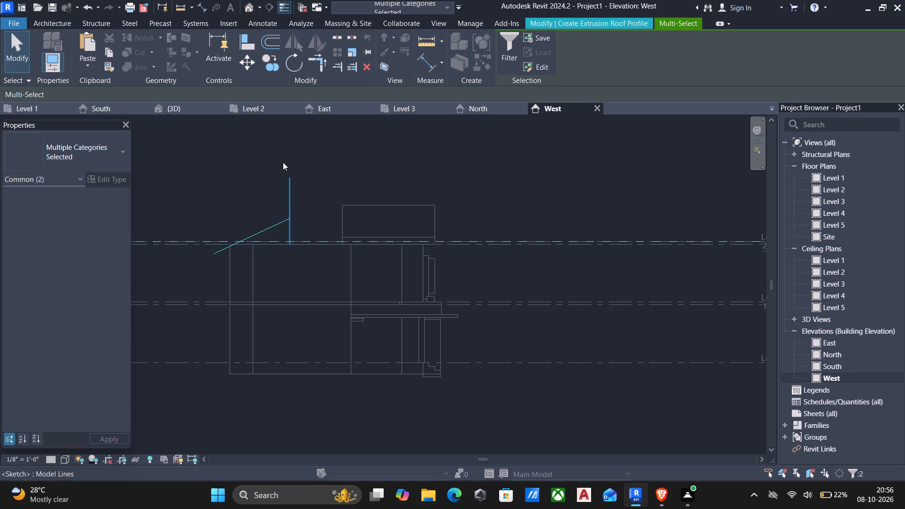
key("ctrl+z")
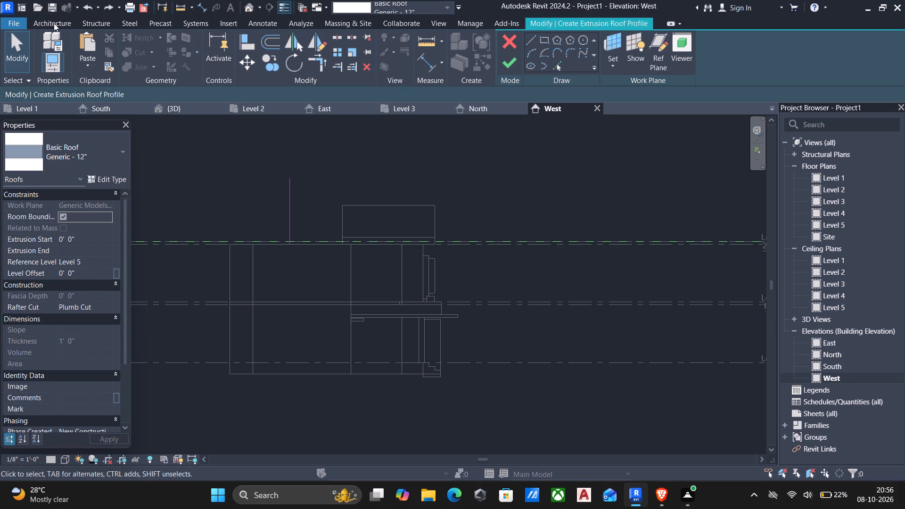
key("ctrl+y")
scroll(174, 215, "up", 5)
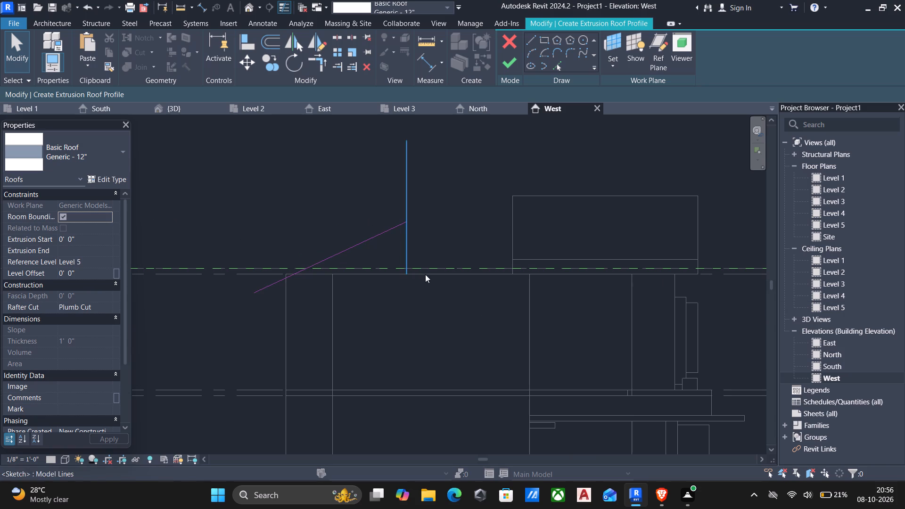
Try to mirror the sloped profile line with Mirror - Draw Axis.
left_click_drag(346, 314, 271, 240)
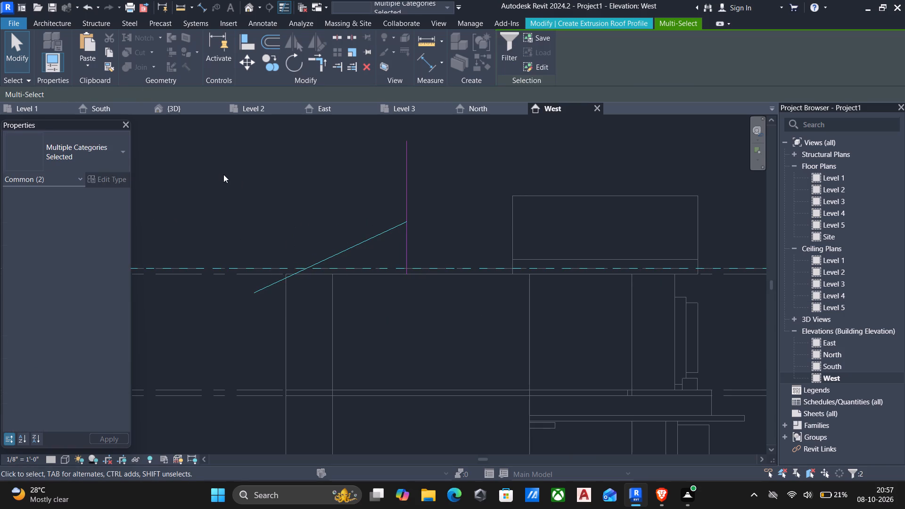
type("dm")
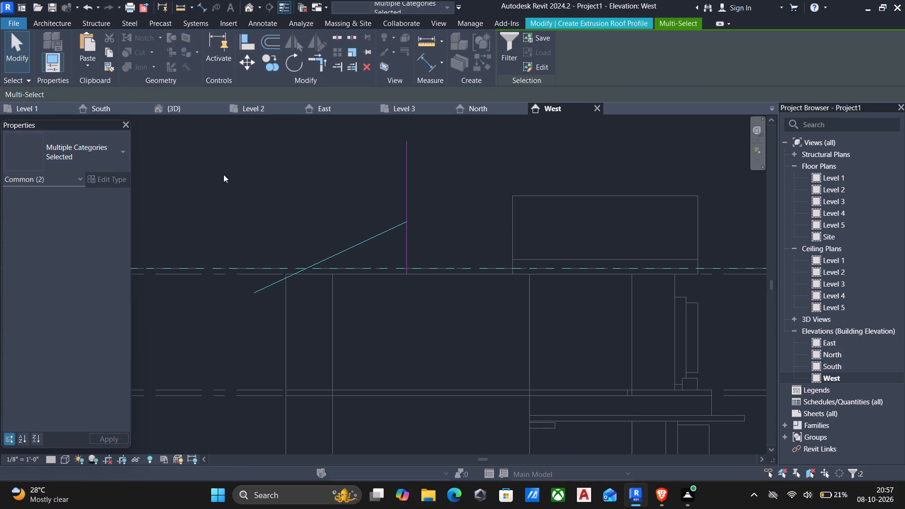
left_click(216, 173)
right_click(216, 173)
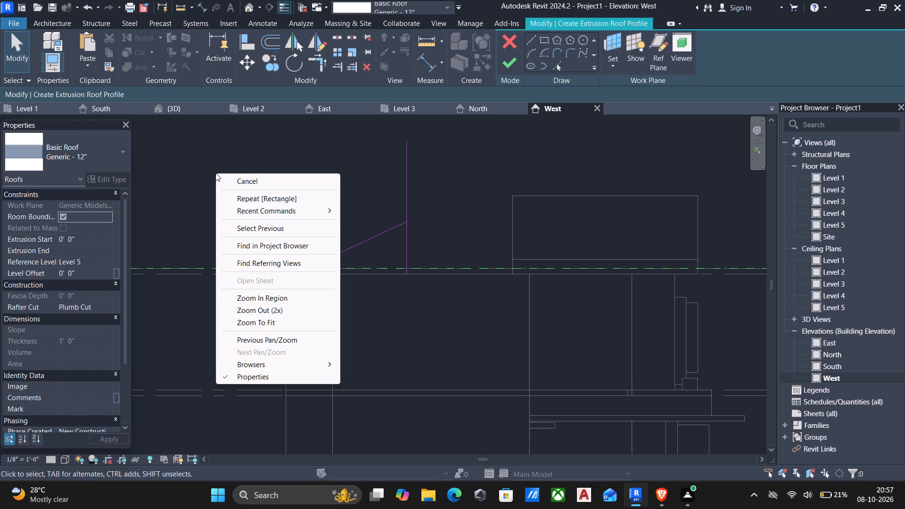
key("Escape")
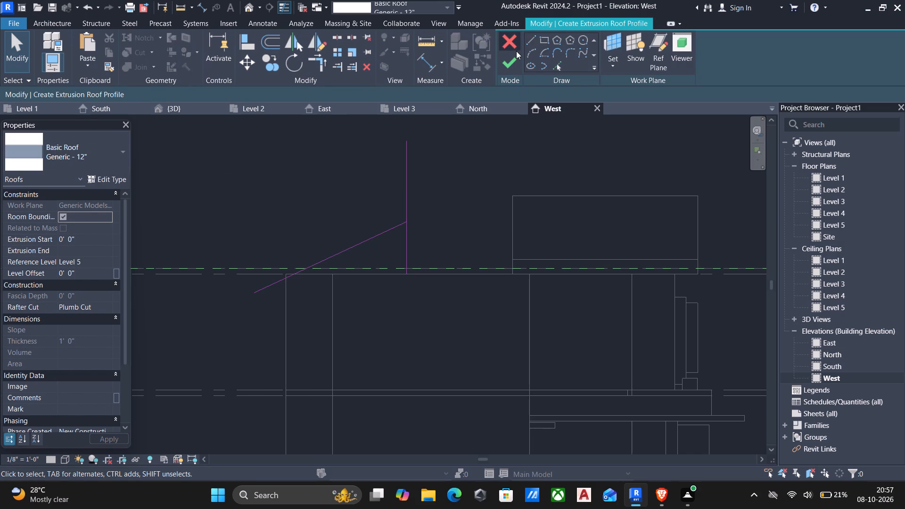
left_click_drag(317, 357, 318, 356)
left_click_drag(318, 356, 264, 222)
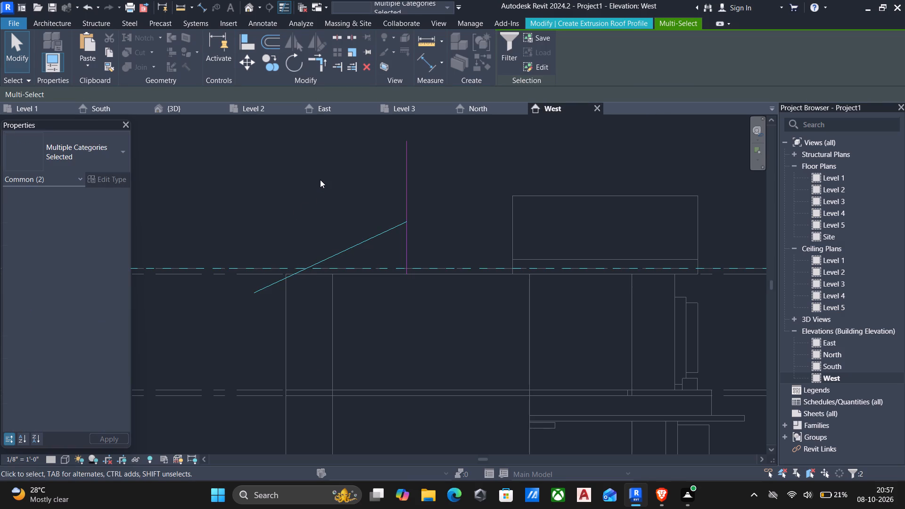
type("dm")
Undo the sloped profile line so that only the vertical guide line remains.
key("ctrl+z")
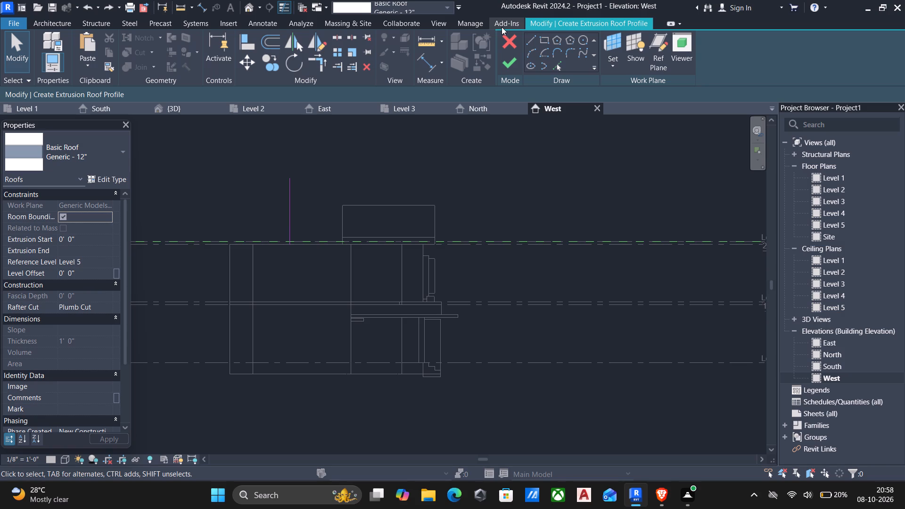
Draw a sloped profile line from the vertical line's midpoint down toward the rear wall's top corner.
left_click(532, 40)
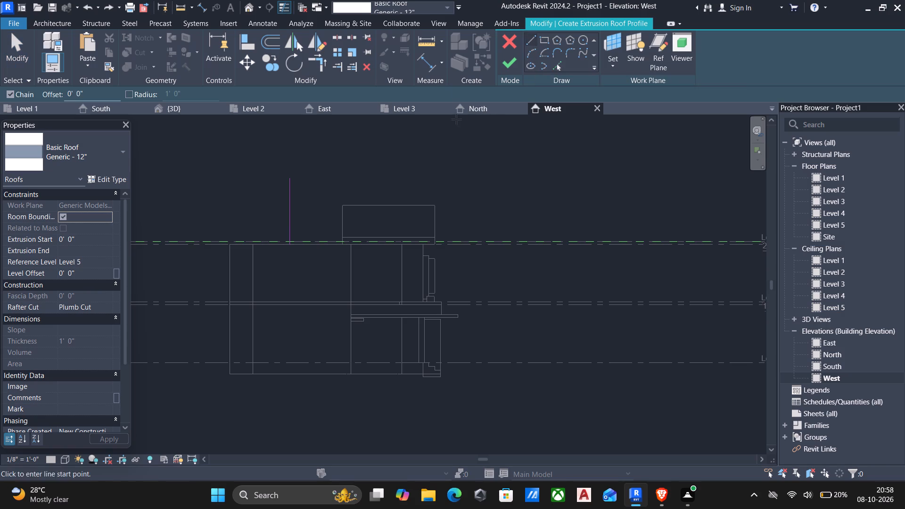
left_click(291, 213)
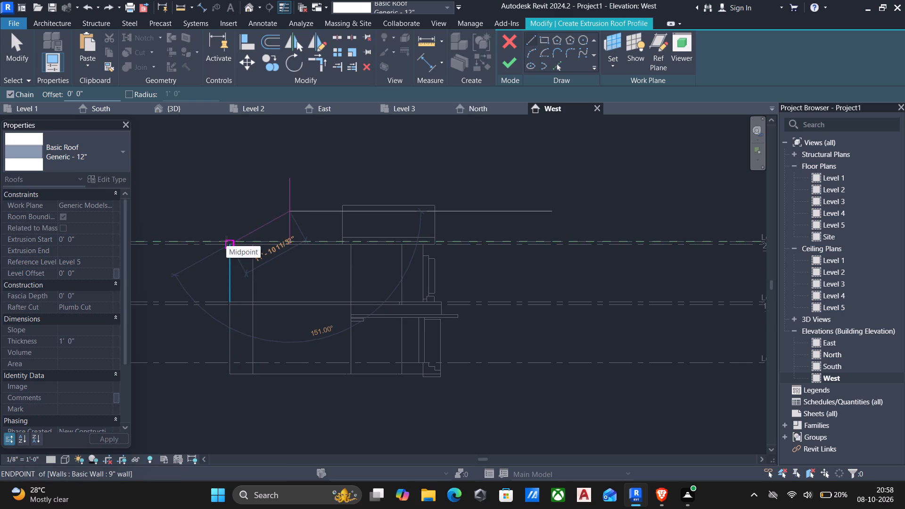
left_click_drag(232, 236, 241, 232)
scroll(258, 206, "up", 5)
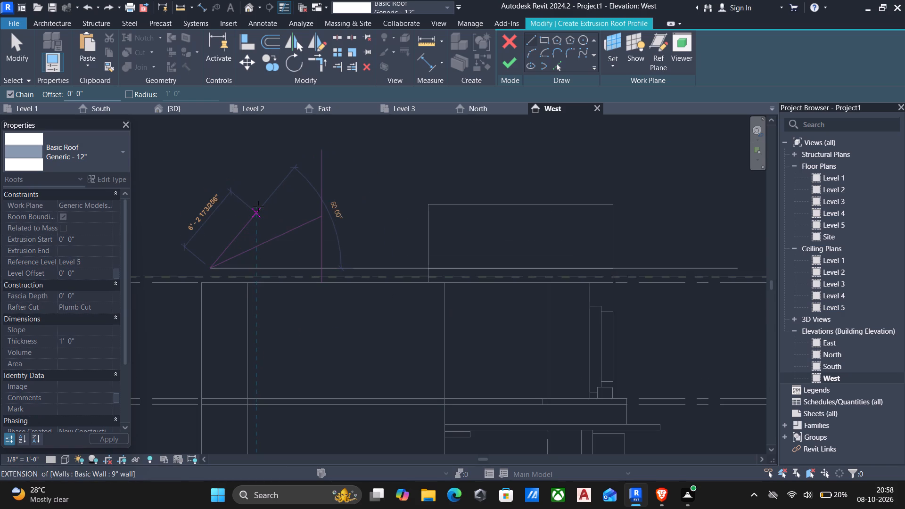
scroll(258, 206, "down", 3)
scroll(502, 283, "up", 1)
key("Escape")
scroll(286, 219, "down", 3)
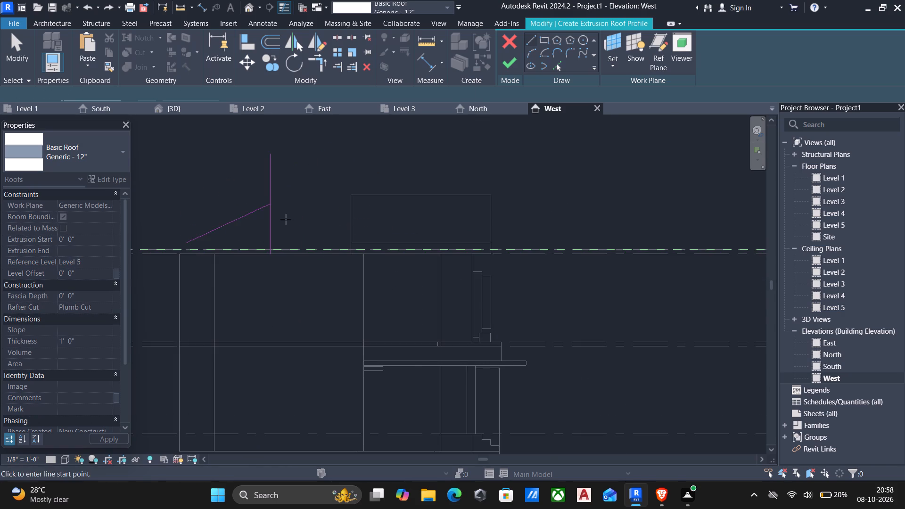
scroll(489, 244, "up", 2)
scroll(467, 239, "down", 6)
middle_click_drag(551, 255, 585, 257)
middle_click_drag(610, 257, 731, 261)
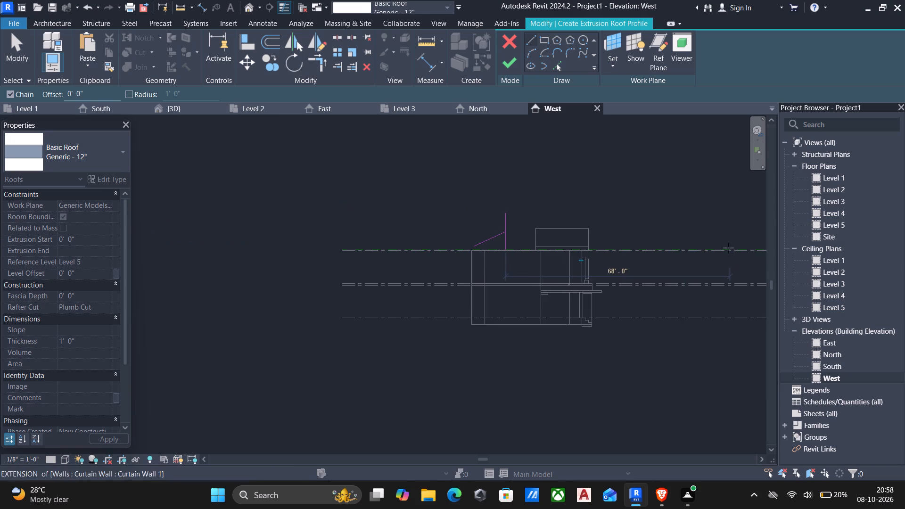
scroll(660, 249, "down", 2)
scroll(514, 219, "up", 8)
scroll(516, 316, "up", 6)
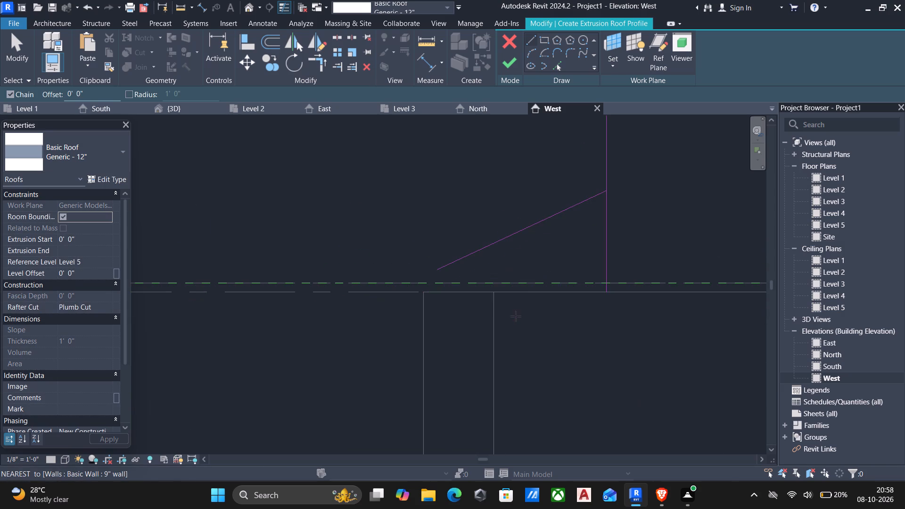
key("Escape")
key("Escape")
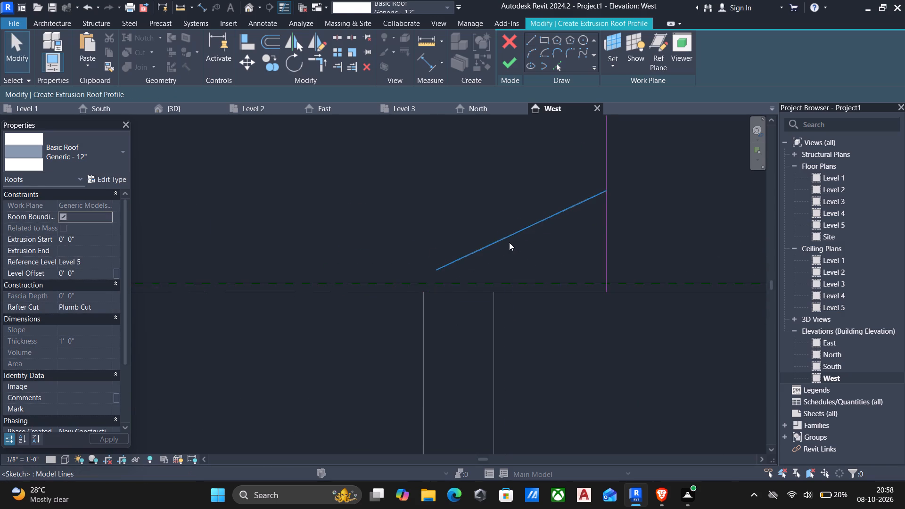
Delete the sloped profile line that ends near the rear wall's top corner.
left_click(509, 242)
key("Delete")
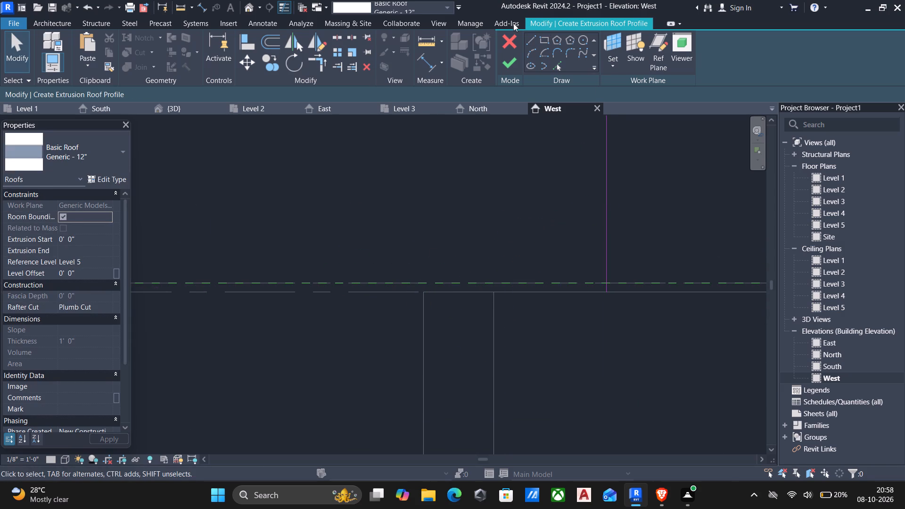
Draw a sloped profile line about 14'-6" long at 152° from the vertical line down past the rear wall's edge.
left_click(528, 37)
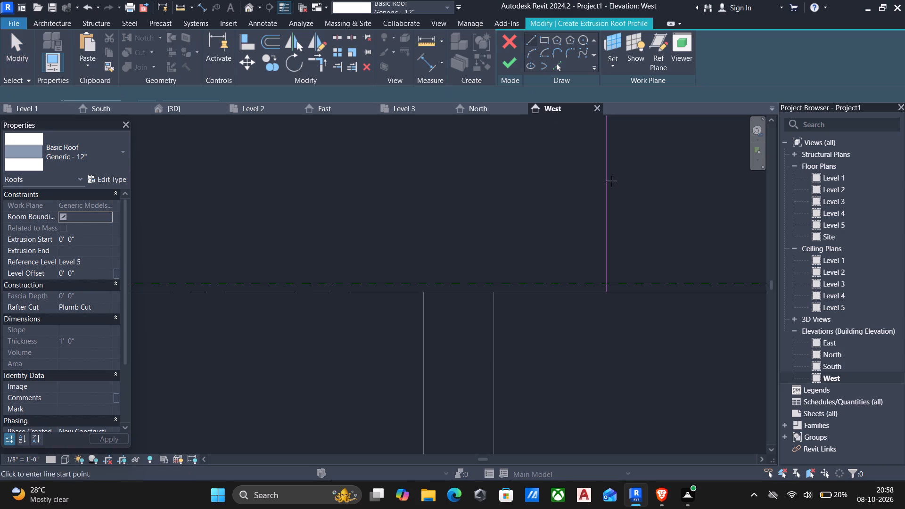
left_click(610, 196)
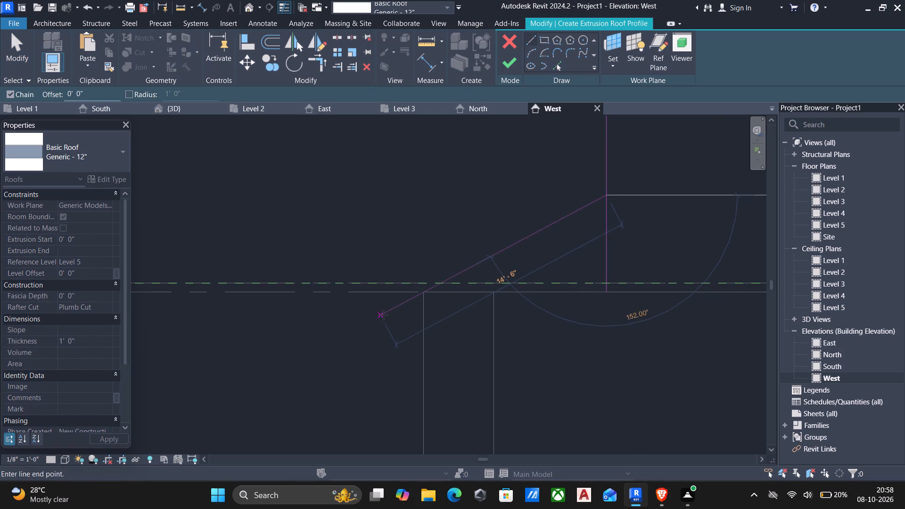
left_click(383, 315)
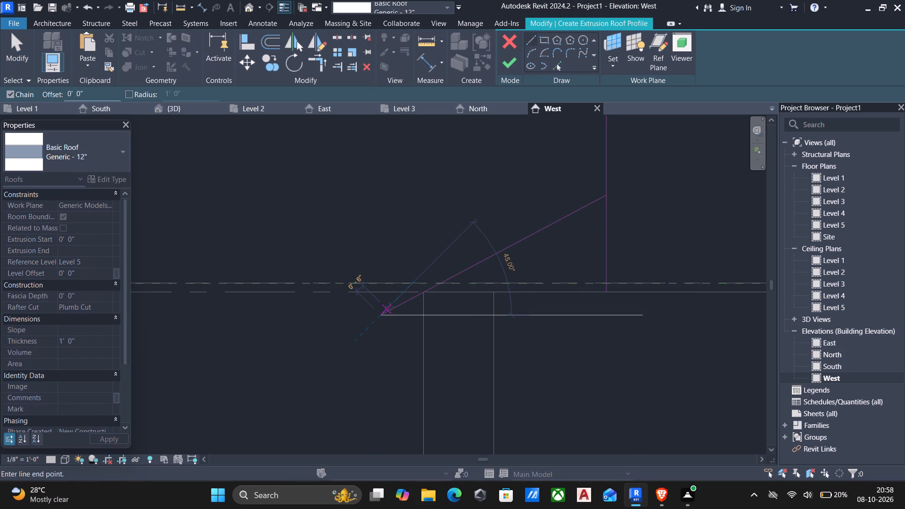
key("Escape")
key("Escape")
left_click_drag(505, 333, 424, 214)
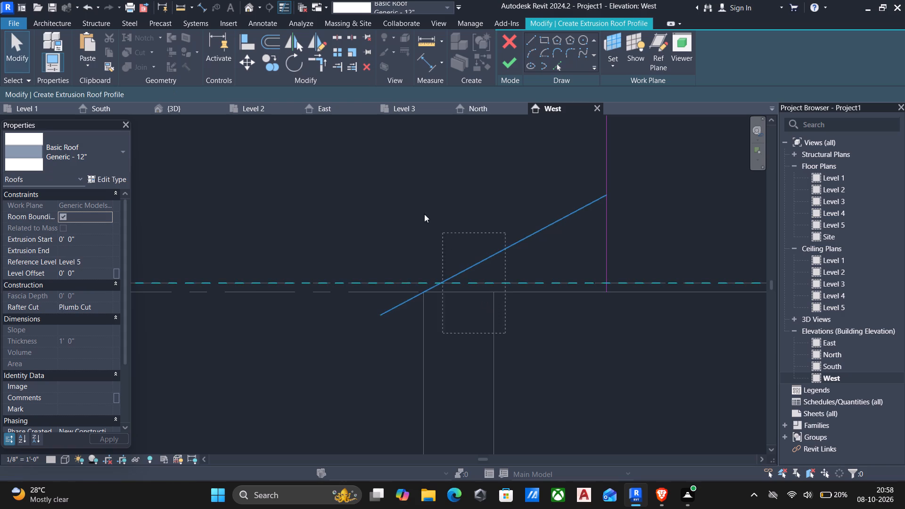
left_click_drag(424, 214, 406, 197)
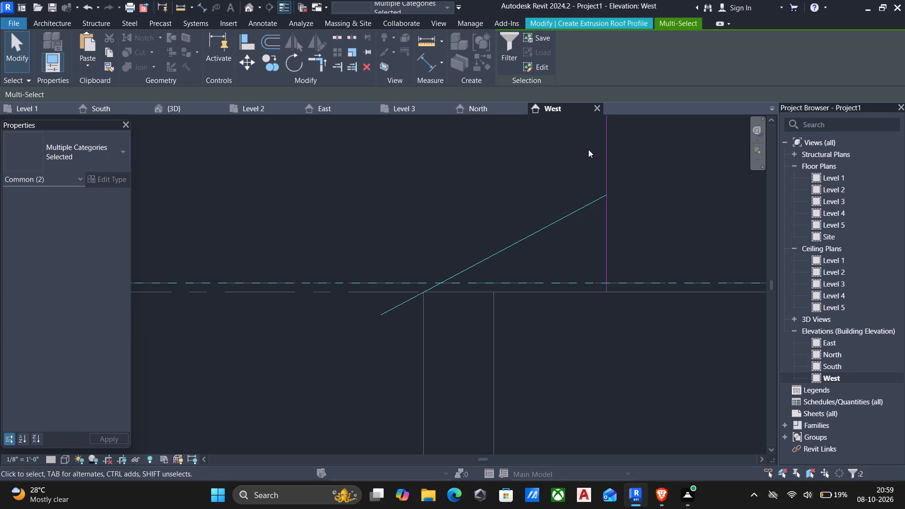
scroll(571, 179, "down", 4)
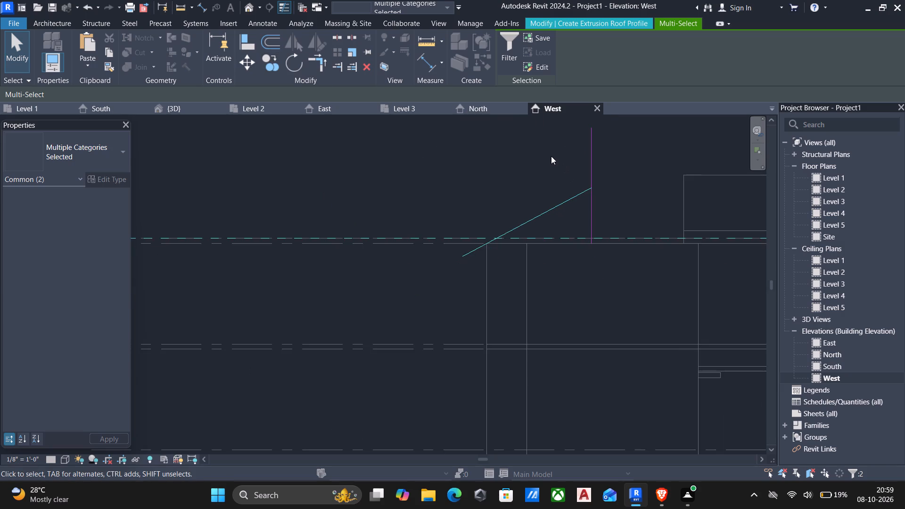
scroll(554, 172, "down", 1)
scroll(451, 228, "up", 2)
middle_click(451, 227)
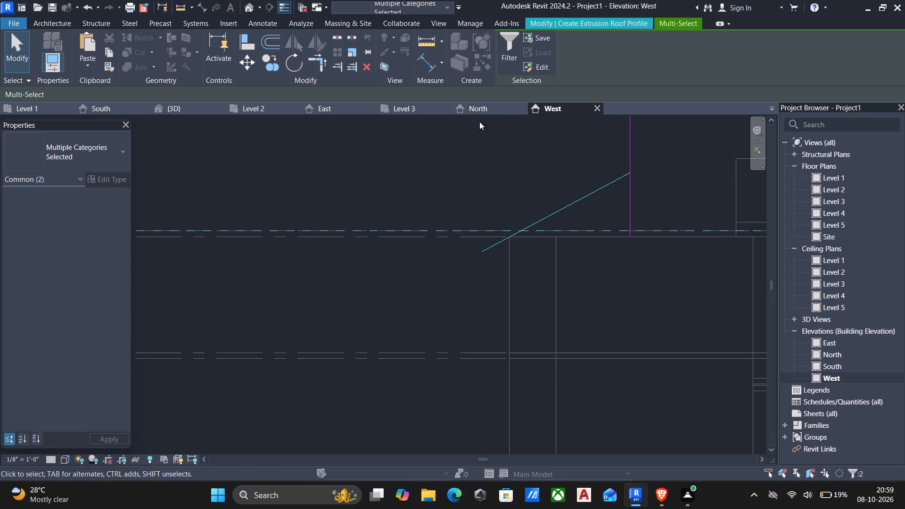
Draw the opposite slope, about 11'-9" long at 28°, from the ridge point down to the recessed facade wall's top corner.
left_click(580, 26)
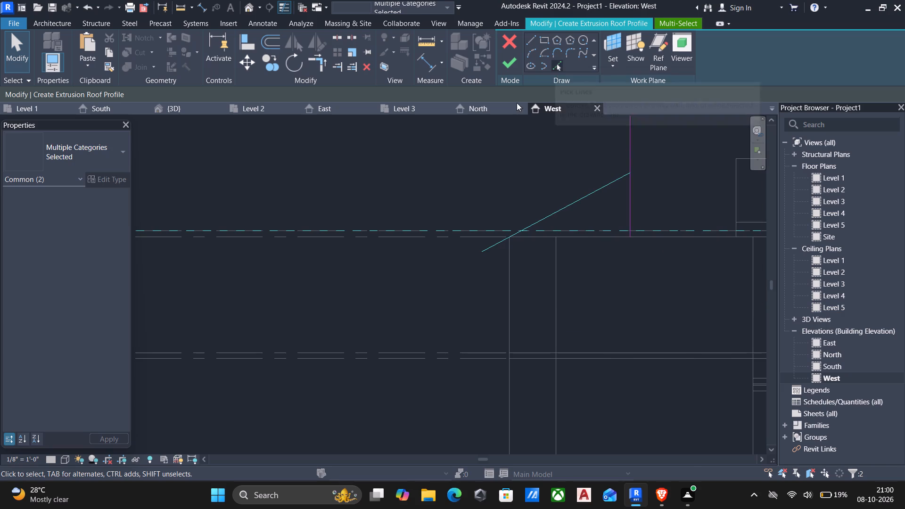
scroll(572, 210, "down", 4)
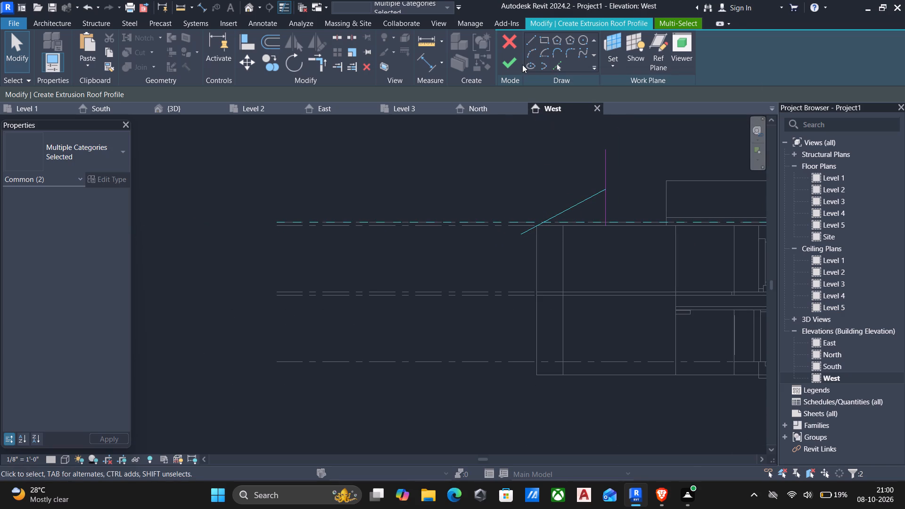
left_click(532, 46)
left_click(529, 41)
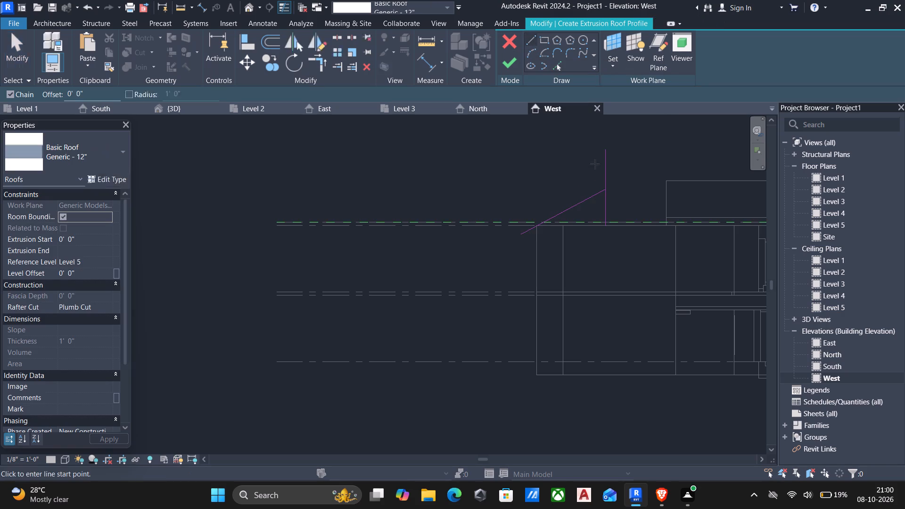
left_click(609, 190)
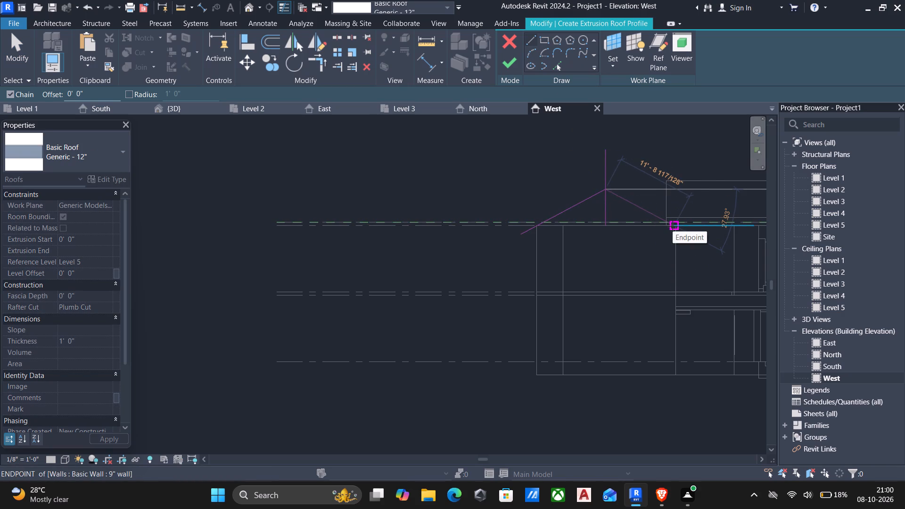
left_click(673, 226)
key("Escape")
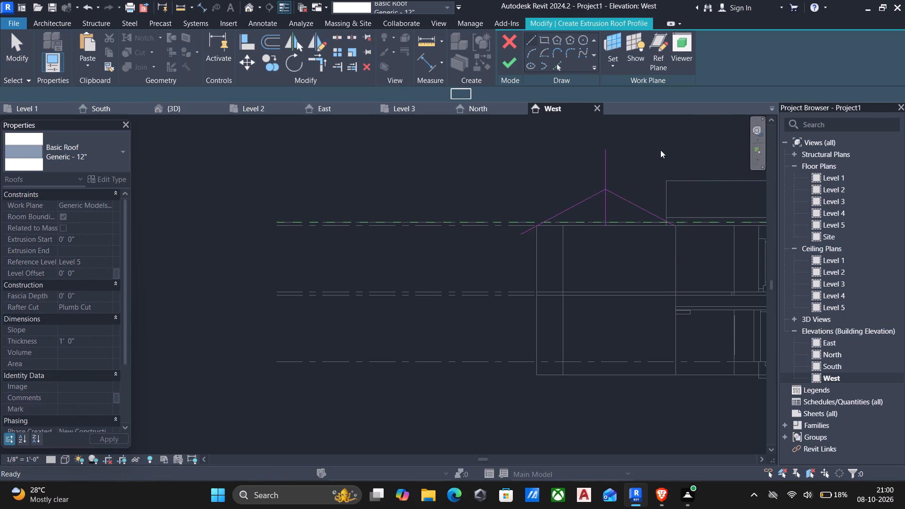
key("Escape")
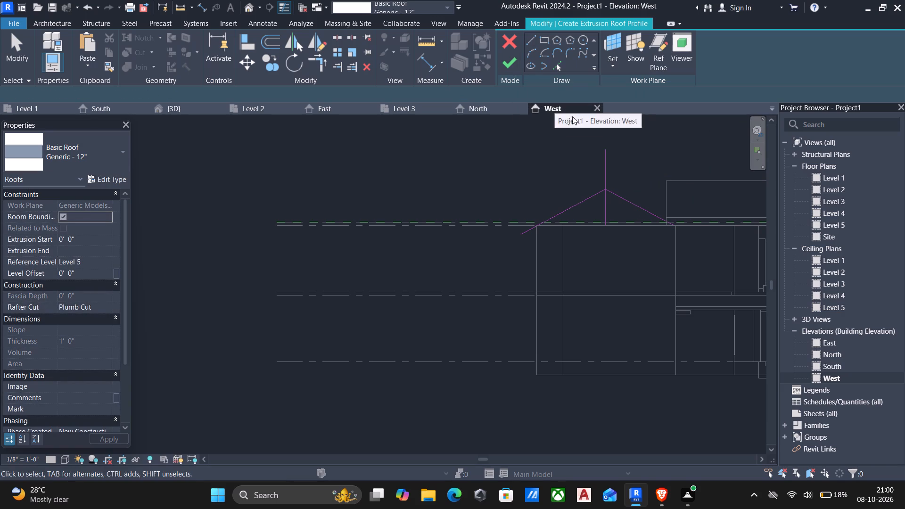
Delete the vertical guide line at the ridge from the roof profile sketch.
left_click_drag(625, 164, 563, 149)
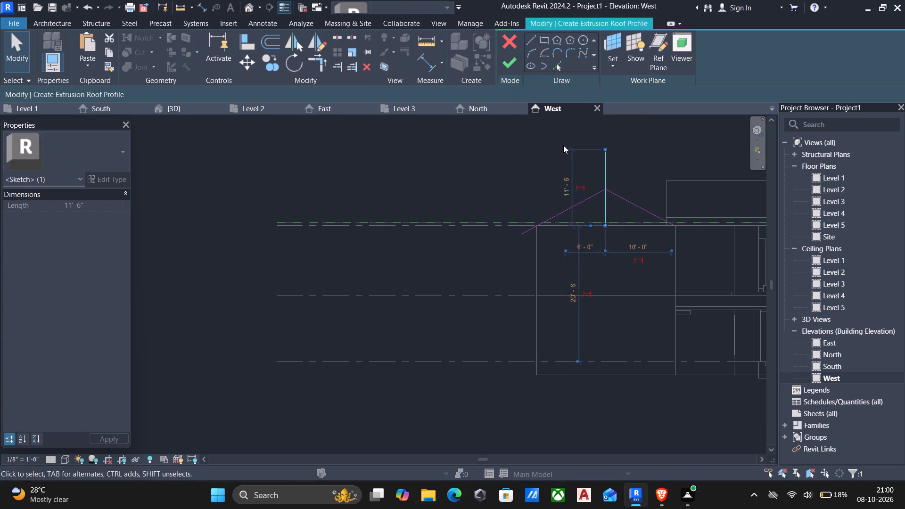
key("Delete")
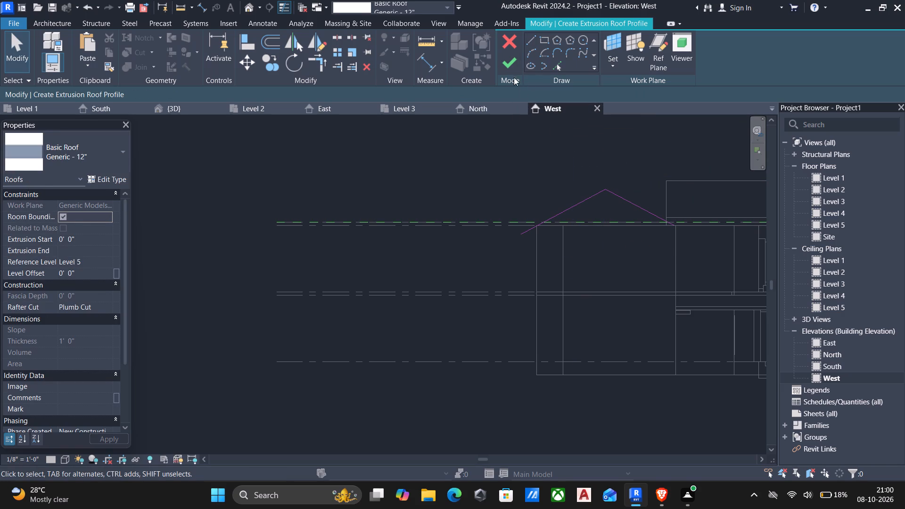
Finish the two-slope profile sketch to generate the extruded roof.
left_click(502, 66)
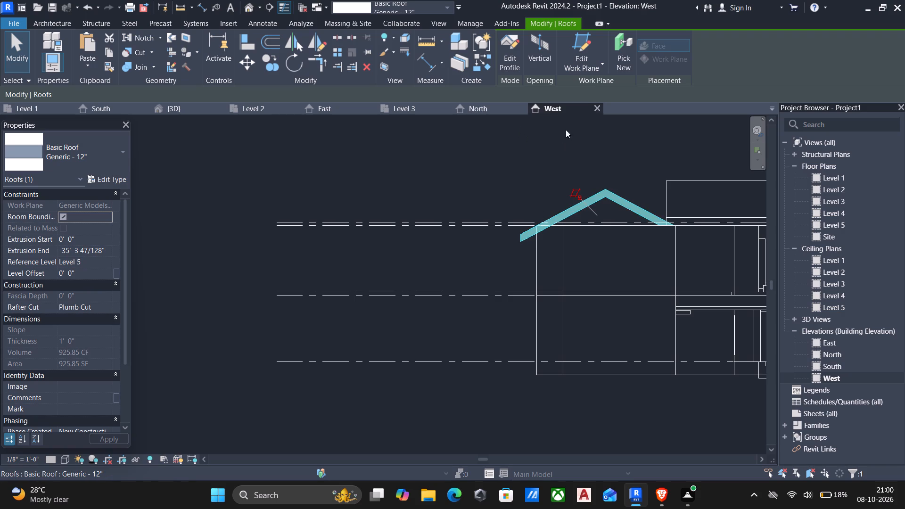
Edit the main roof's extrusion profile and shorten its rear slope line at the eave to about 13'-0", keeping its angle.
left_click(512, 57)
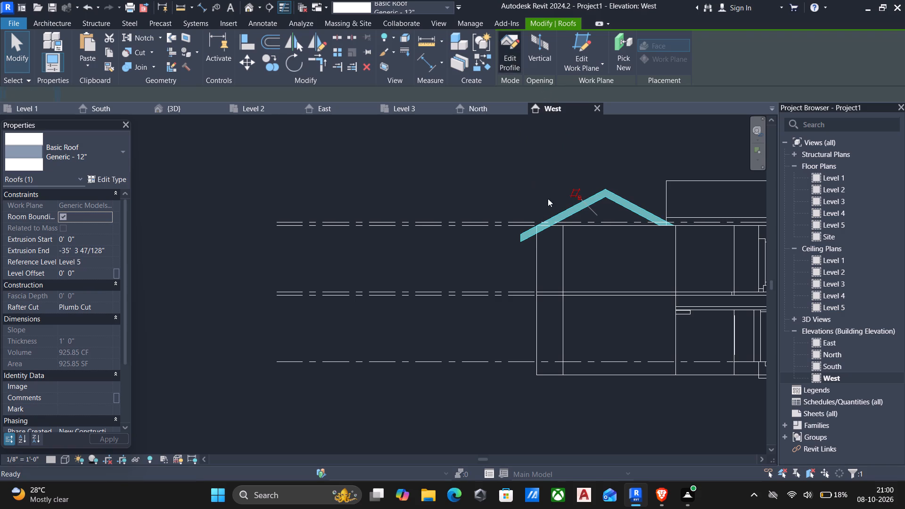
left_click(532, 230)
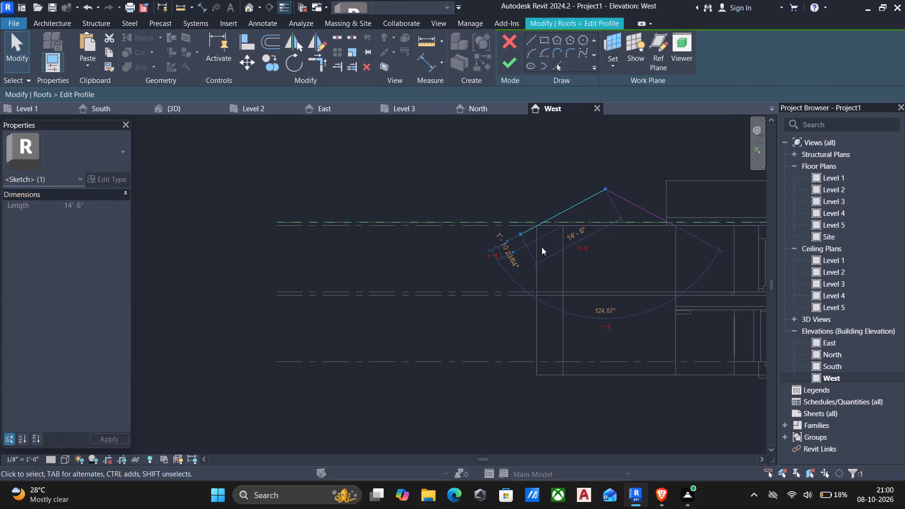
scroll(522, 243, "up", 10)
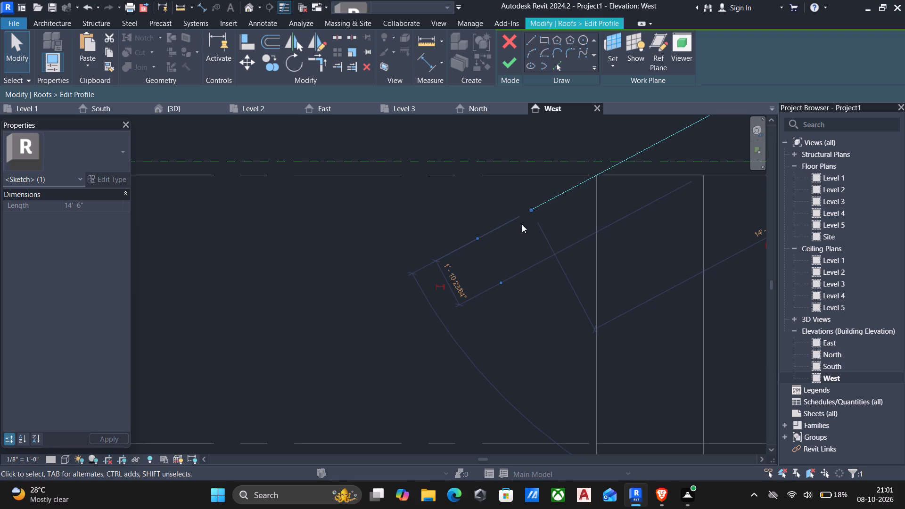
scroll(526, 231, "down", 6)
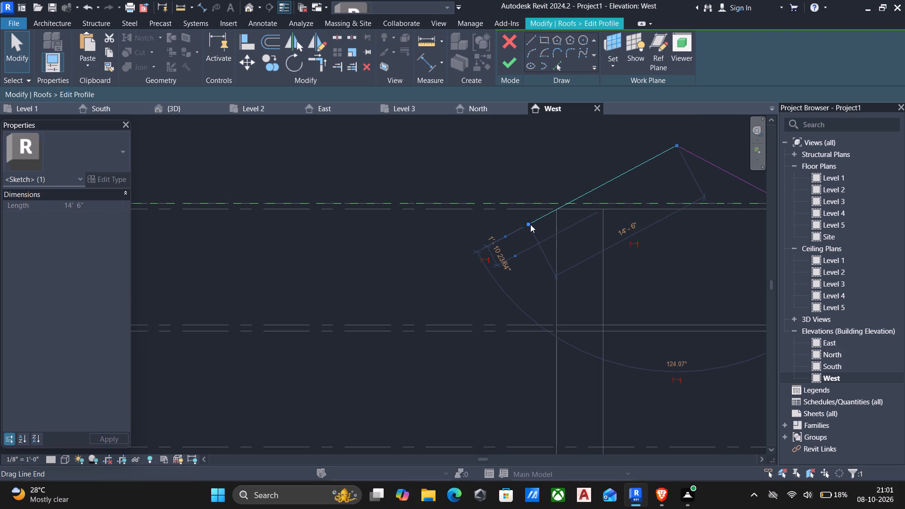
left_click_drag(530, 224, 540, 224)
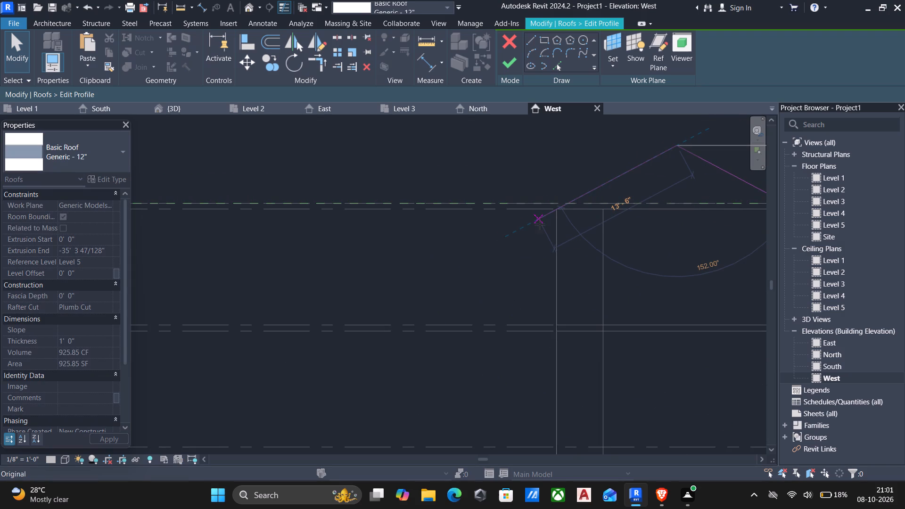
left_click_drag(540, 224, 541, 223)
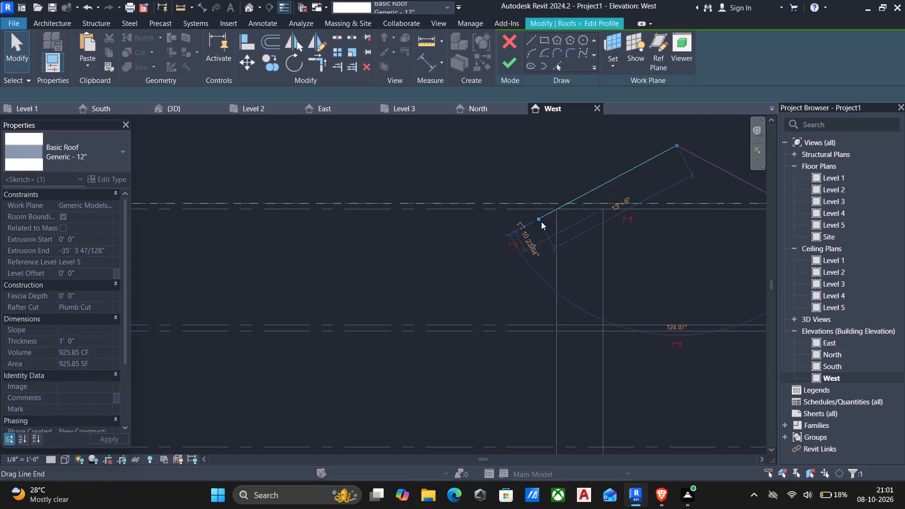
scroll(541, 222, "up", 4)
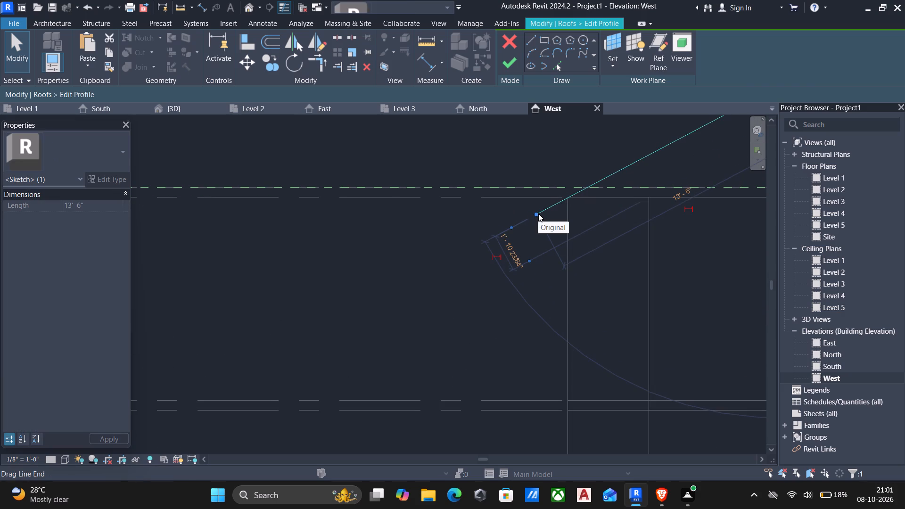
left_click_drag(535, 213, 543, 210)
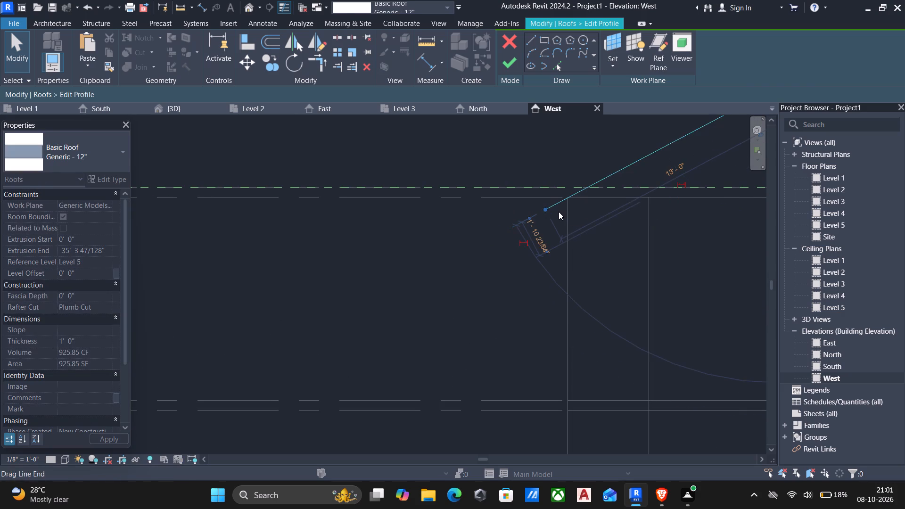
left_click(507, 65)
Examine the main gable roof in the 3D view from the front and the west side, checking its fit over the walls.
scroll(531, 139, "down", 6)
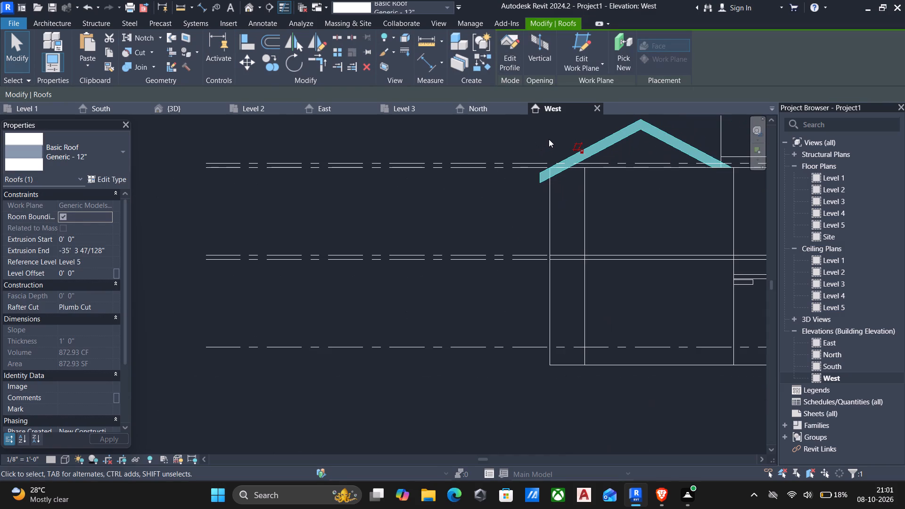
left_click(246, 9)
scroll(420, 108, "down", 4)
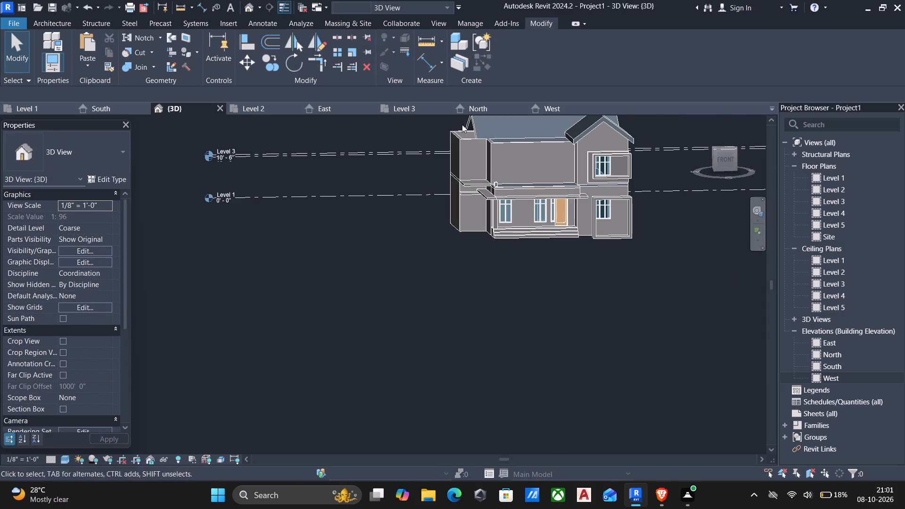
scroll(462, 124, "down", 2)
middle_click_drag(507, 231, 508, 286)
scroll(513, 264, "up", 5)
scroll(515, 261, "down", 5)
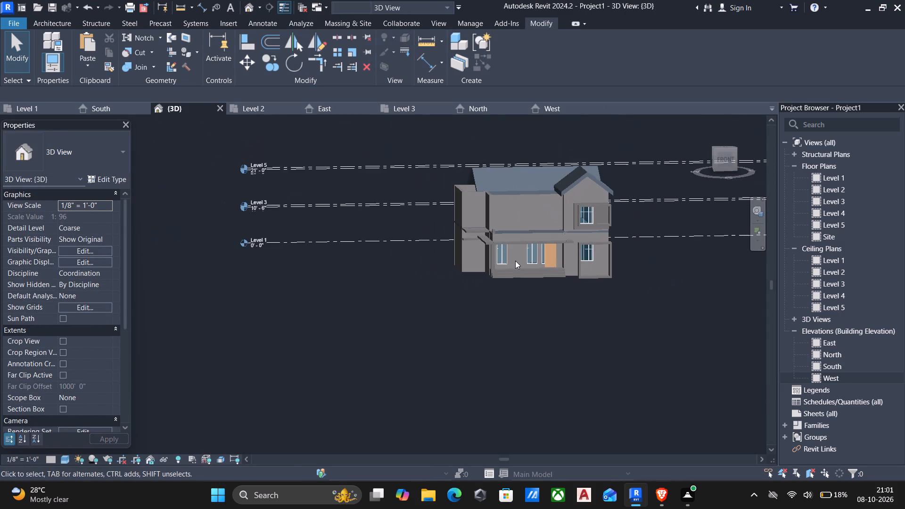
middle_click_drag(528, 309, 613, 314, "shift")
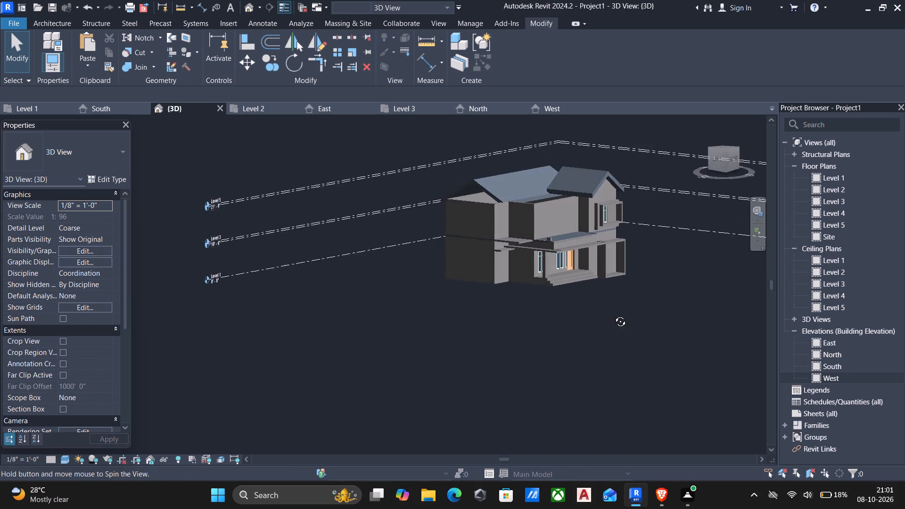
middle_click_drag(613, 314, 554, 412, "shift")
scroll(553, 372, "up", 1)
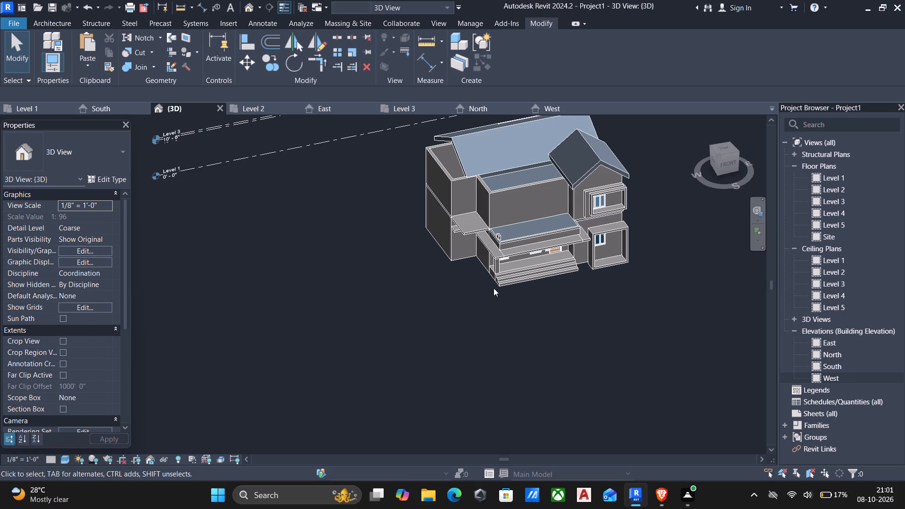
middle_click_drag(476, 276, 585, 230)
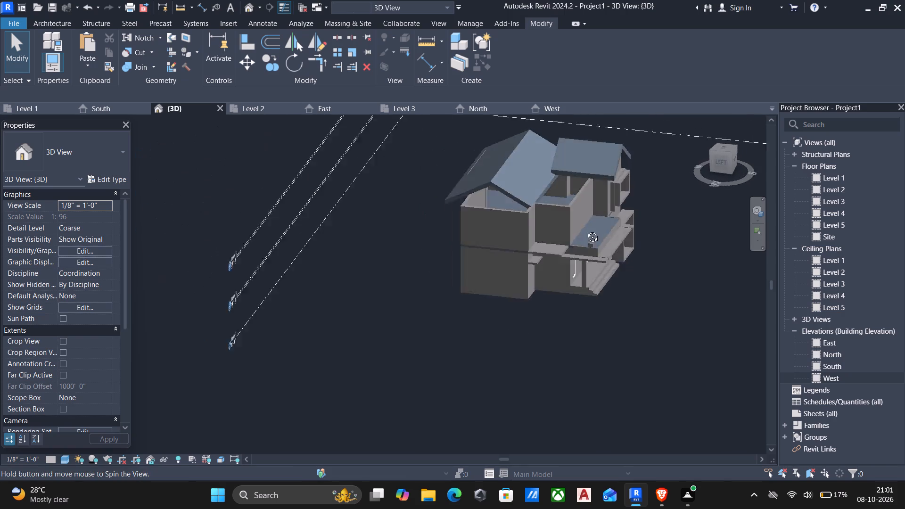
middle_click_drag(585, 230, 584, 198)
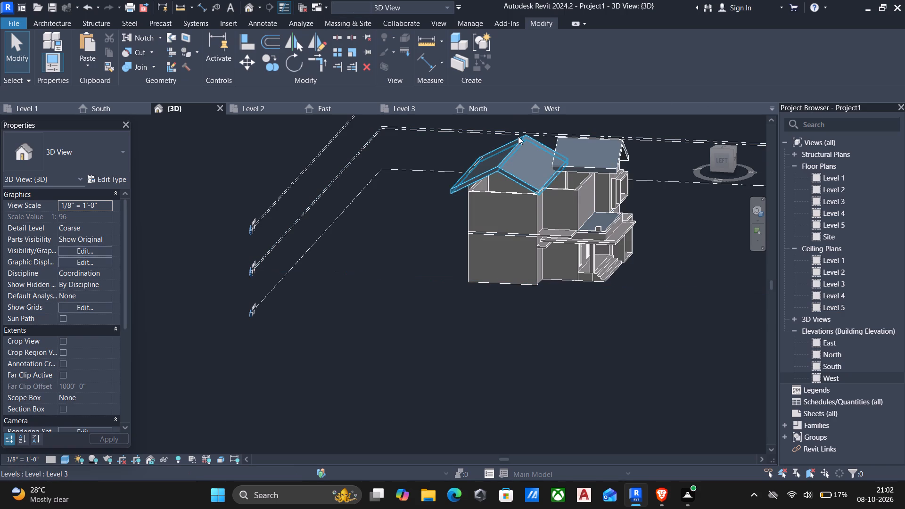
Reopen the main roof's profile in the left-side 3D view and delete both of its slope lines.
left_click(518, 143)
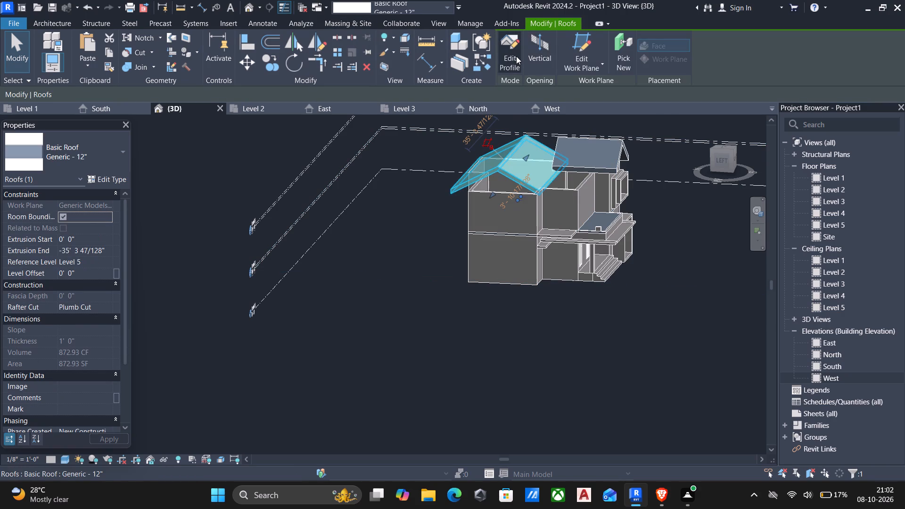
left_click(516, 56)
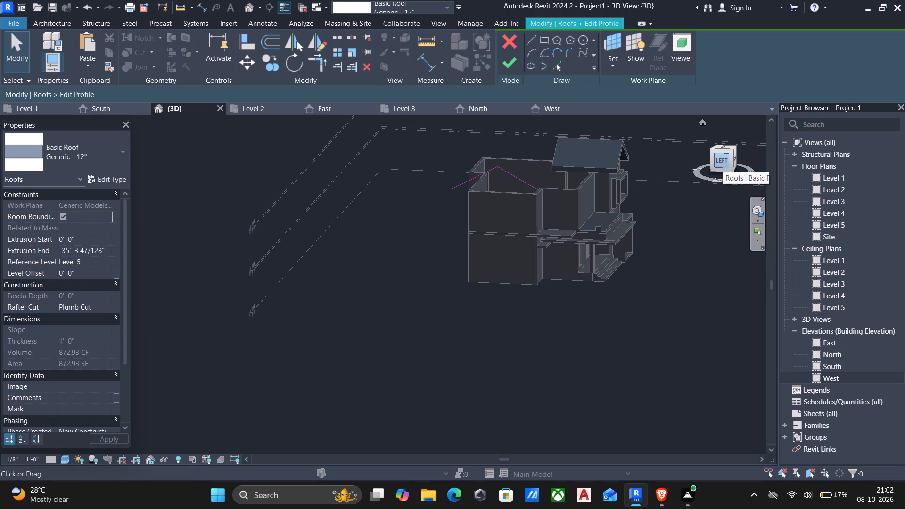
left_click(723, 159)
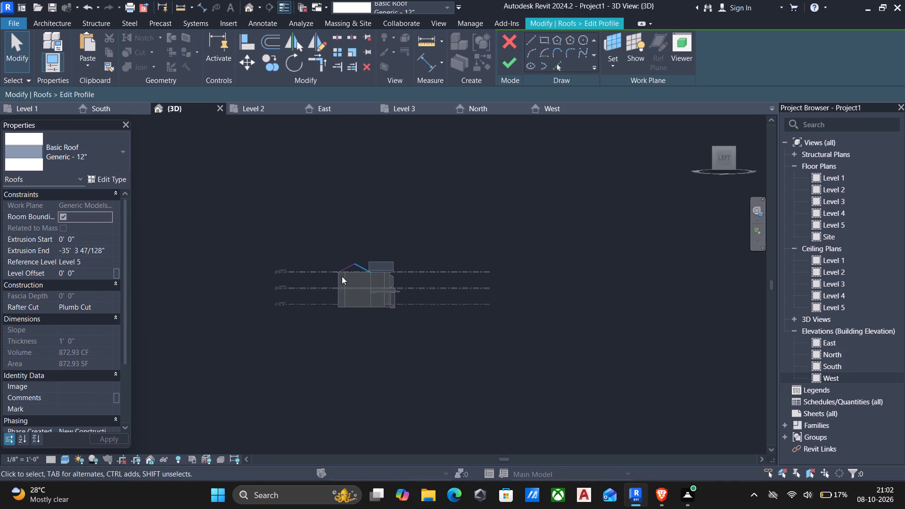
scroll(343, 273, "up", 11)
scroll(381, 257, "up", 3)
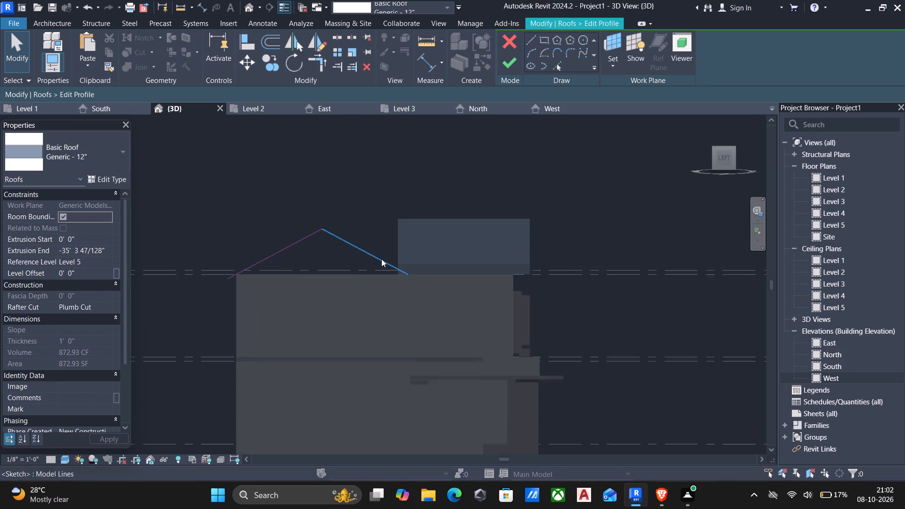
scroll(381, 259, "up", 2)
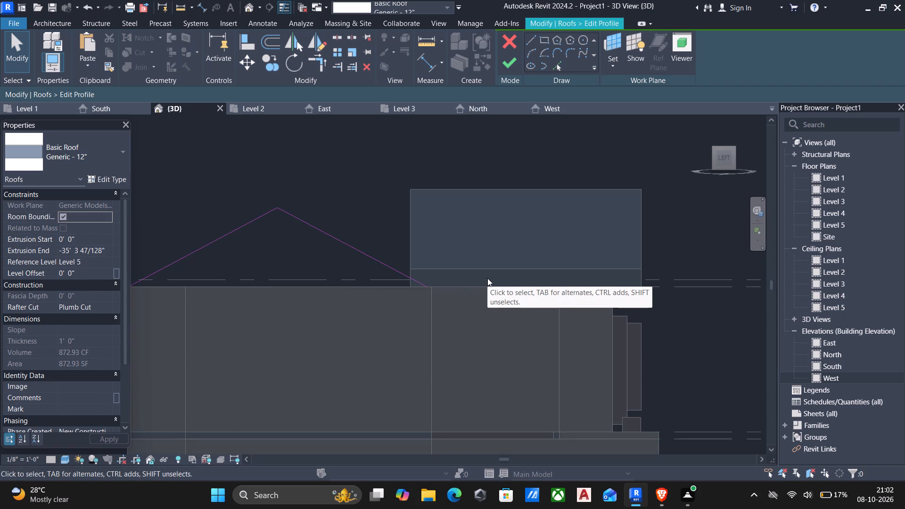
left_click(349, 245)
key("Delete")
left_click_drag(321, 257, 225, 187)
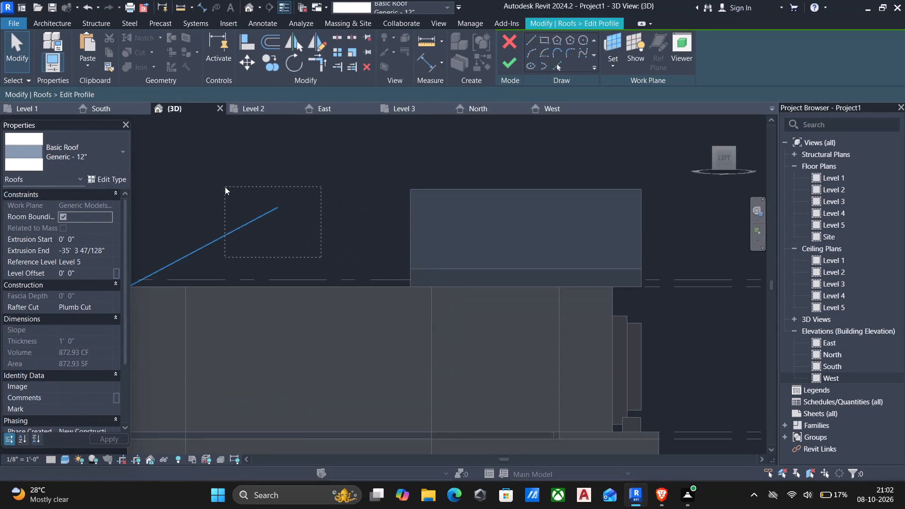
left_click_drag(225, 187, 225, 186)
key("Delete")
Draw a new front slope line about 17'-0" long at 19° from the front side wall's top-edge midpoint back up to the ridge.
scroll(247, 192, "down", 5)
middle_click_drag(409, 226, 474, 235)
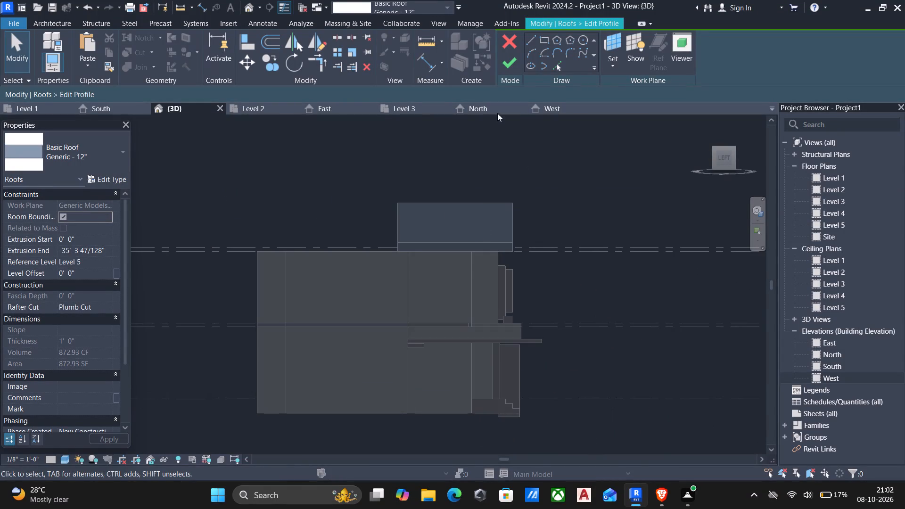
left_click(529, 45)
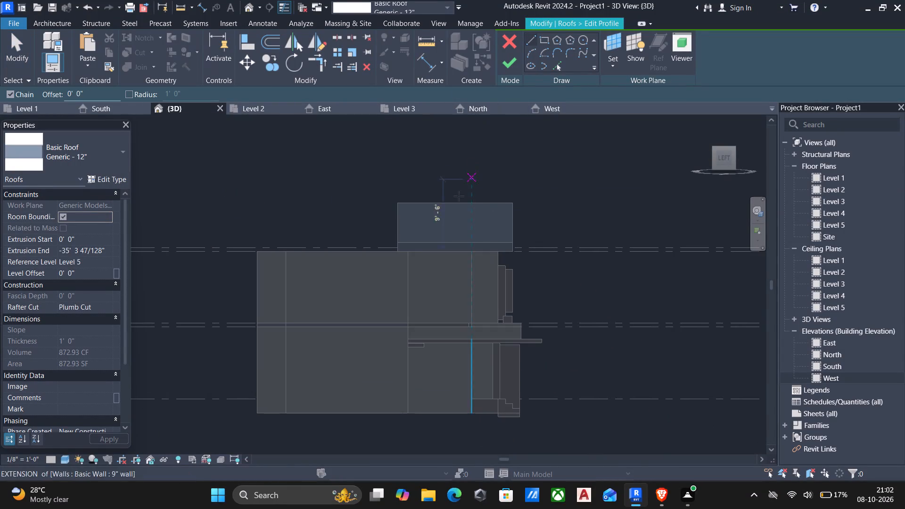
left_click(446, 255)
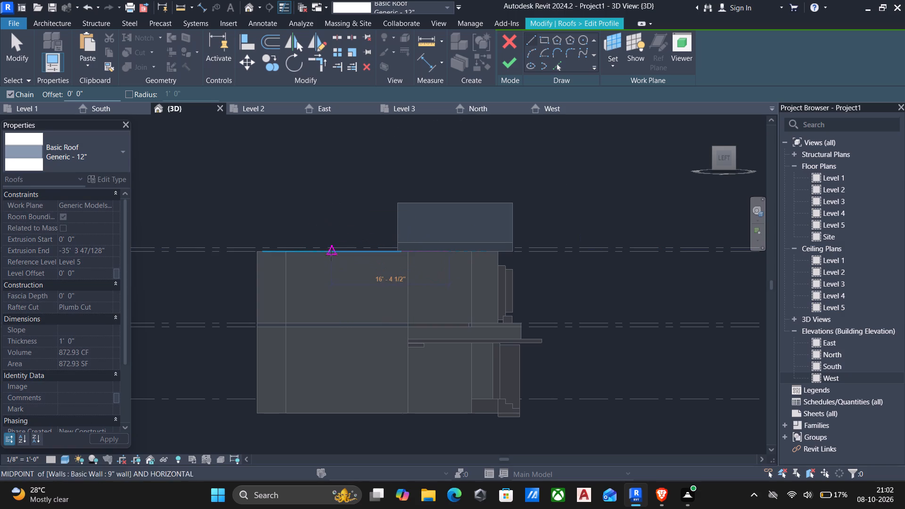
left_click(335, 212)
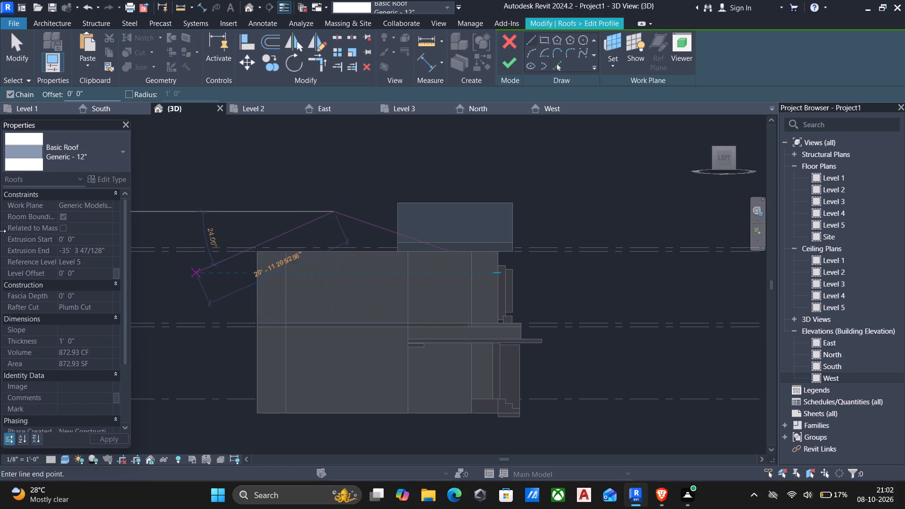
Draw the rear slope line from the ridge point down to the rear wall's top corner and finish the roof profile.
scroll(254, 254, "up", 5)
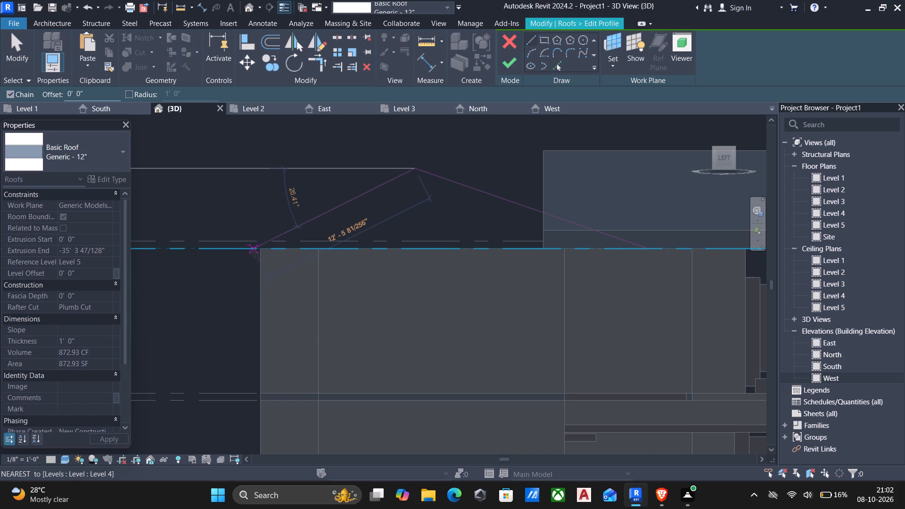
left_click(260, 251)
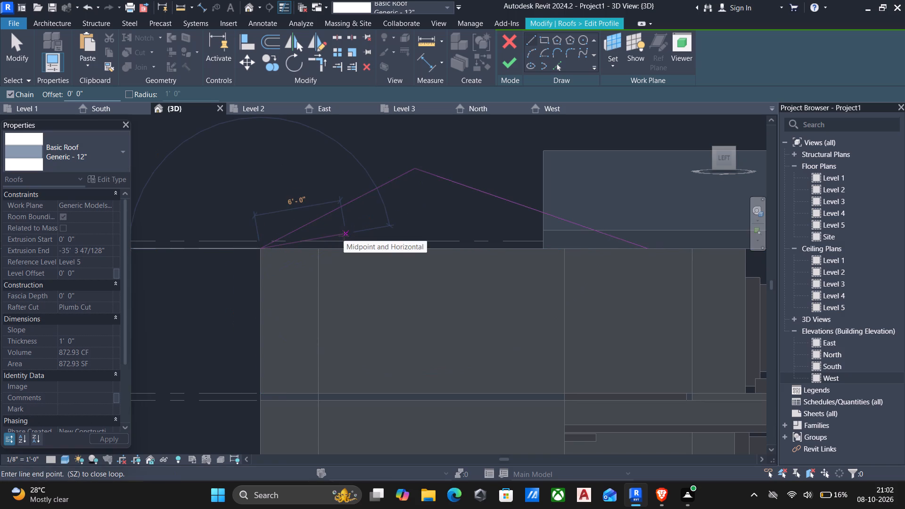
key("Escape")
left_click(512, 59)
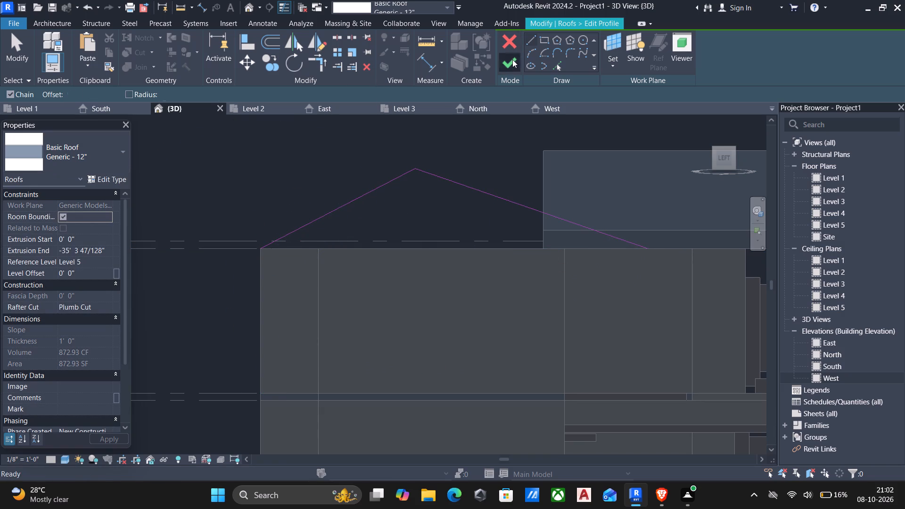
Examine the reshaped main roof from the front, corner and left side, checking how it meets the walls and the bay's gable.
scroll(543, 182, "down", 6)
scroll(566, 206, "down", 1, "shift")
middle_click_drag(566, 207, 394, 370, "shift")
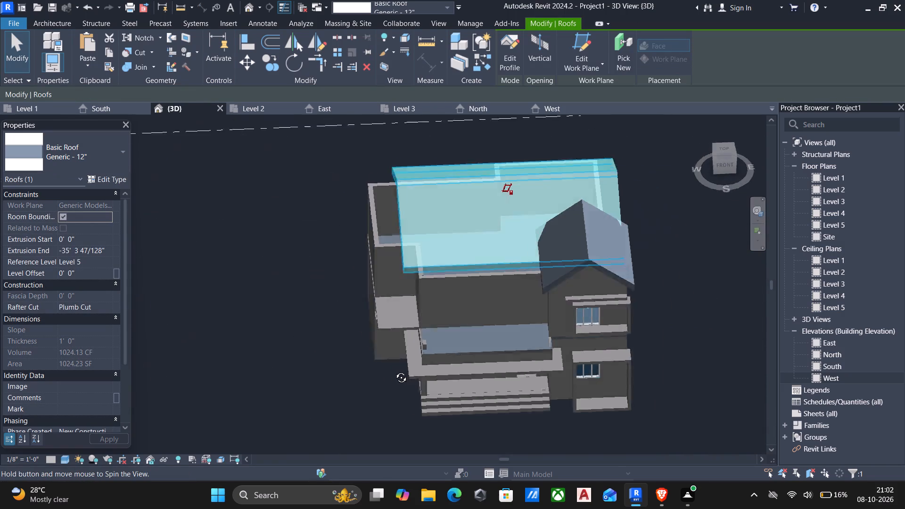
middle_click_drag(394, 370, 391, 369, "shift")
scroll(393, 366, "up", 2, "shift")
scroll(390, 361, "down", 5)
middle_click_drag(391, 370, 512, 353, "shift")
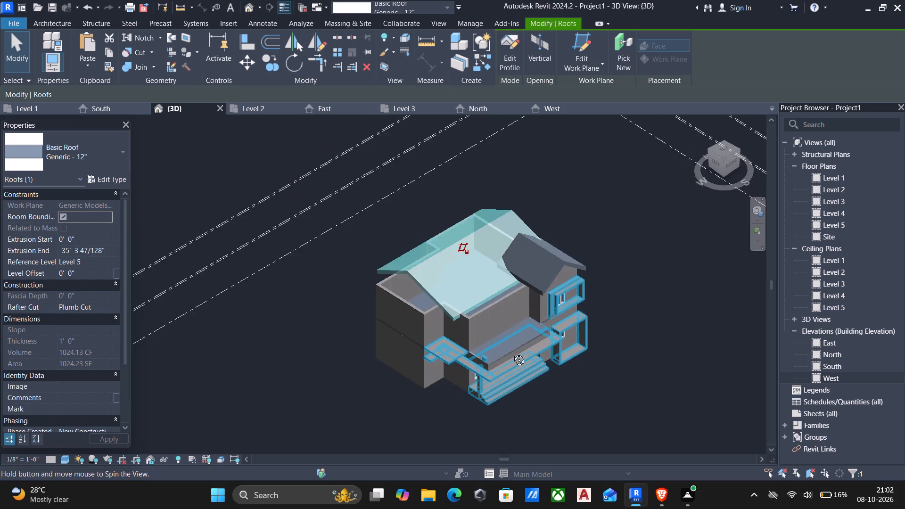
middle_click_drag(512, 353, 568, 335, "shift")
scroll(597, 327, "up", 6)
scroll(499, 279, "down", 6)
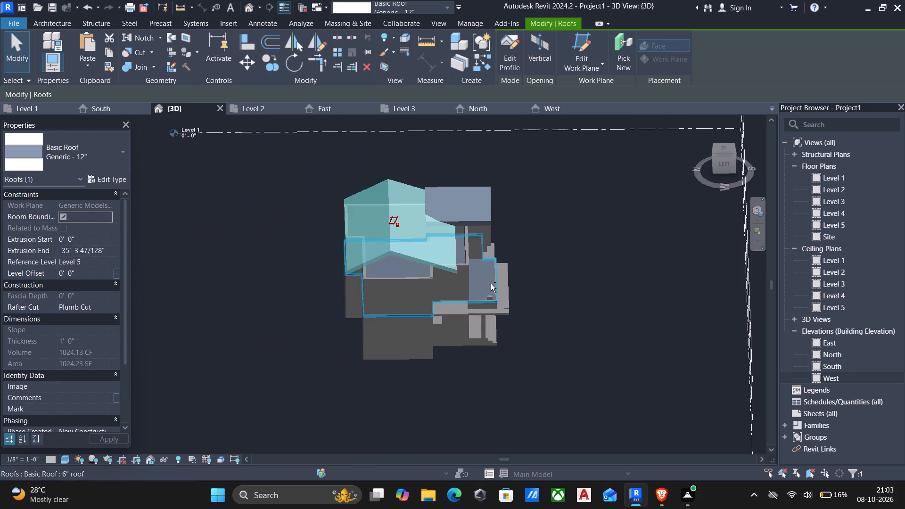
middle_click_drag(475, 270, 466, 232, "shift")
scroll(466, 232, "up", 7)
middle_click(466, 232)
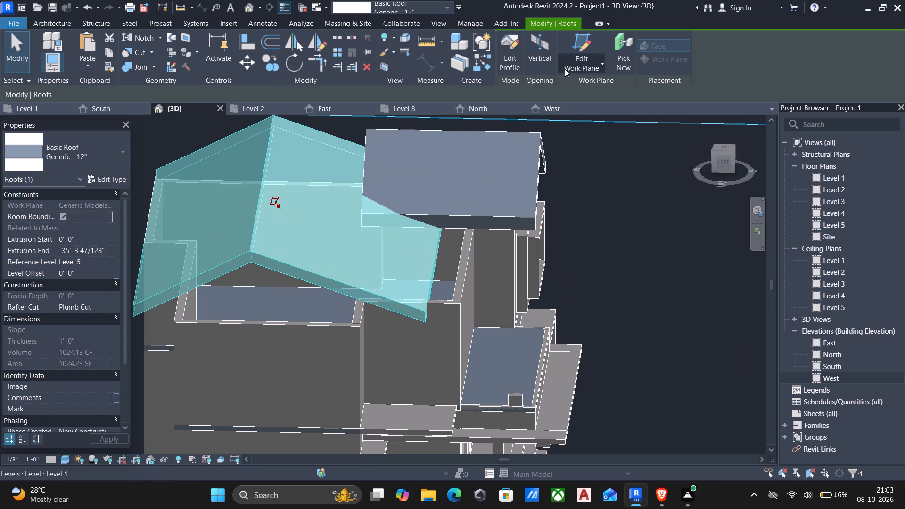
Reopen the main roof's profile and delete its 17'-0" front slope line.
left_click(509, 61)
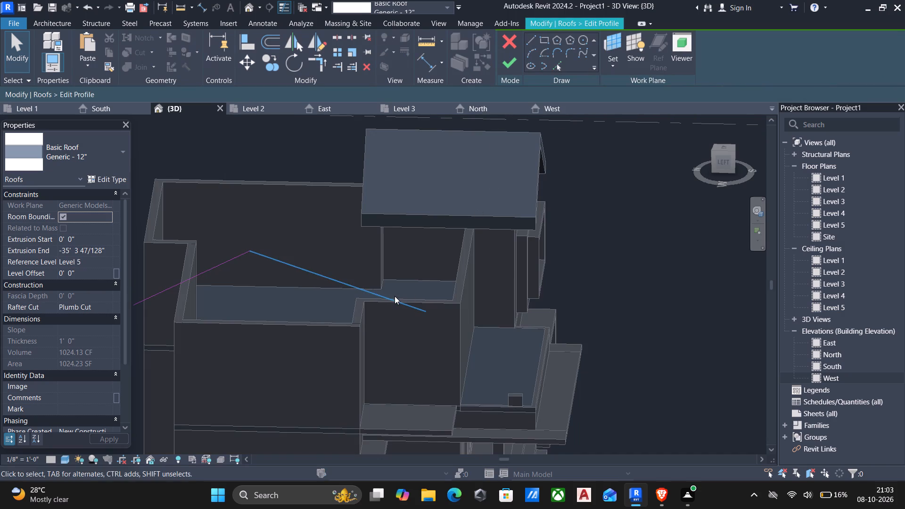
left_click(393, 300)
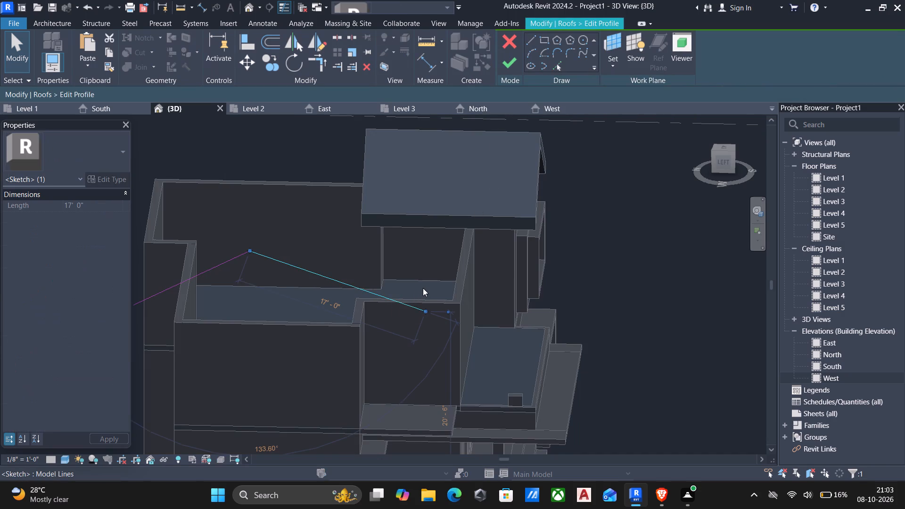
key("Delete")
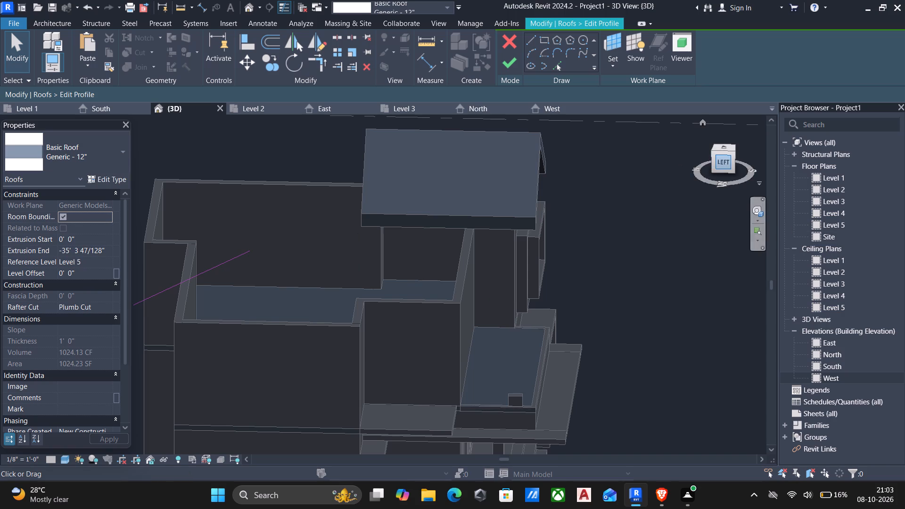
Draw a new gable profile from the front wall's top corner, about 18'-0" at 17° up to the ridge, and down to the rear wall's top corner.
left_click(536, 36)
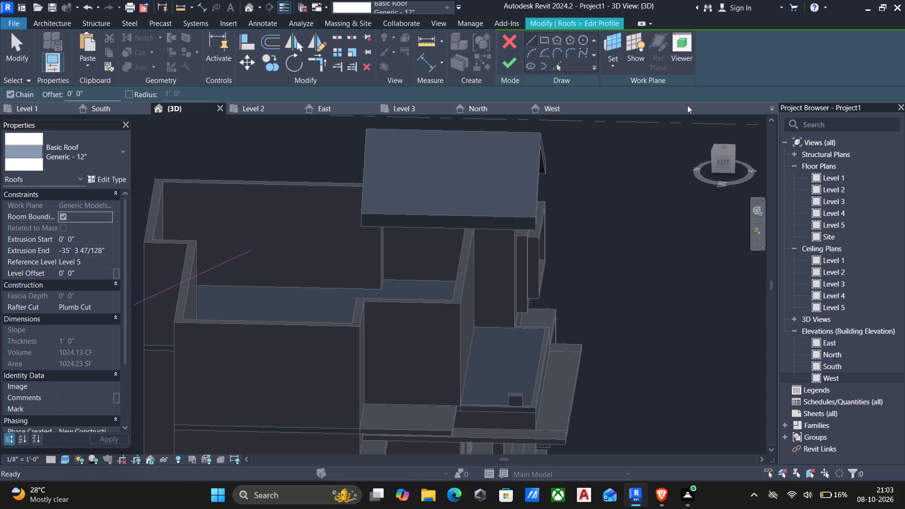
left_click(721, 161)
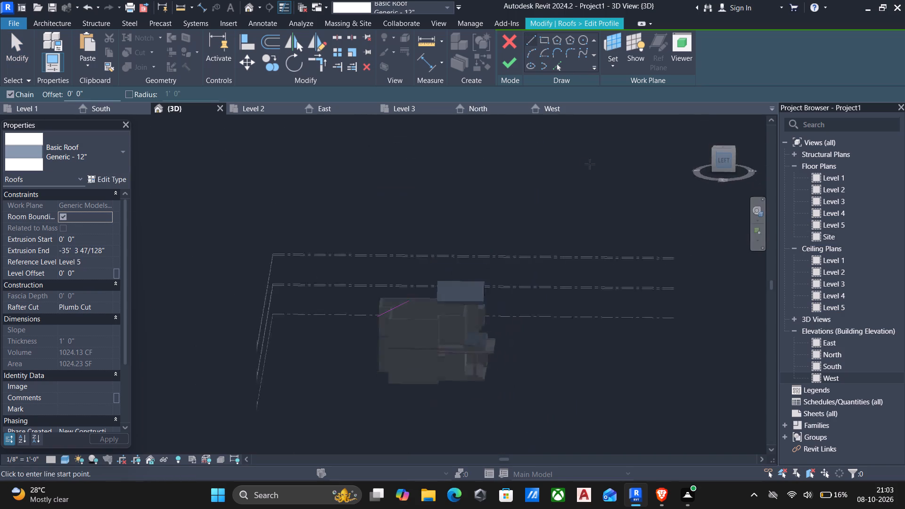
scroll(305, 248, "up", 5)
scroll(430, 246, "up", 5)
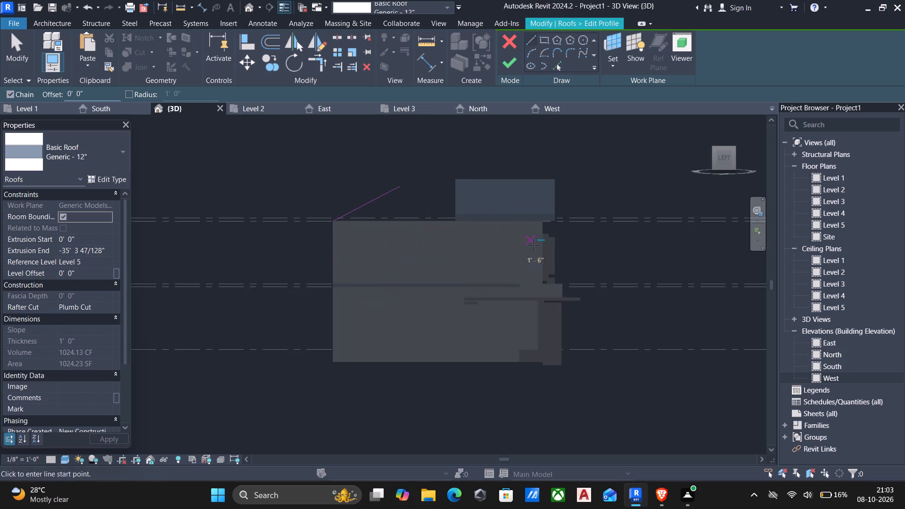
scroll(534, 243, "up", 6)
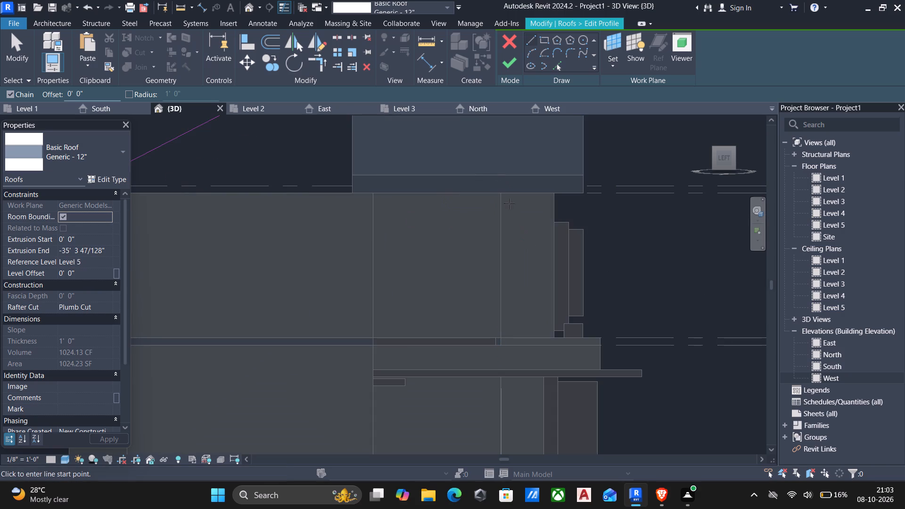
left_click(559, 197)
middle_click_drag(463, 176, 610, 279)
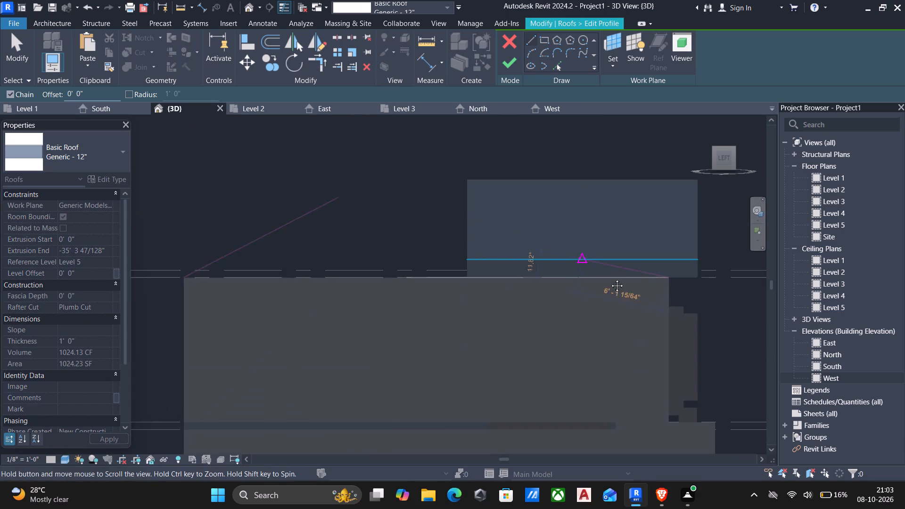
middle_click_drag(610, 279, 620, 283)
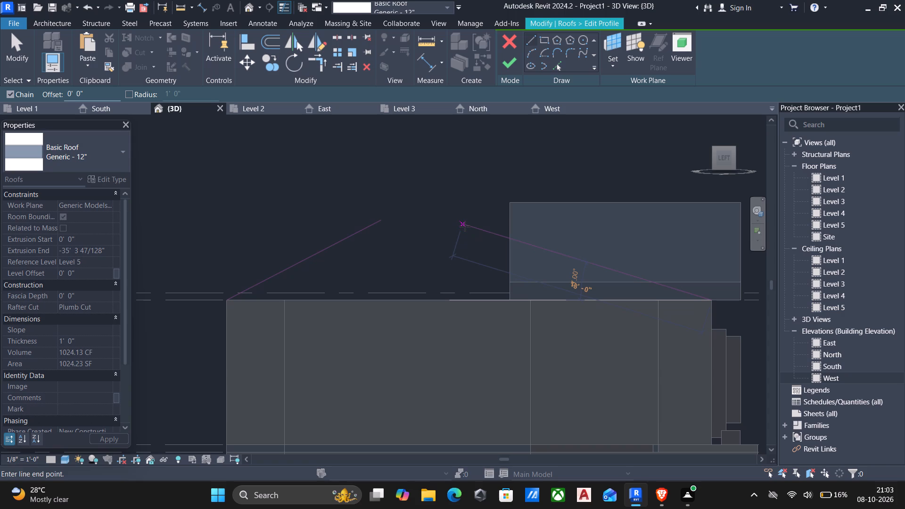
left_click(465, 226)
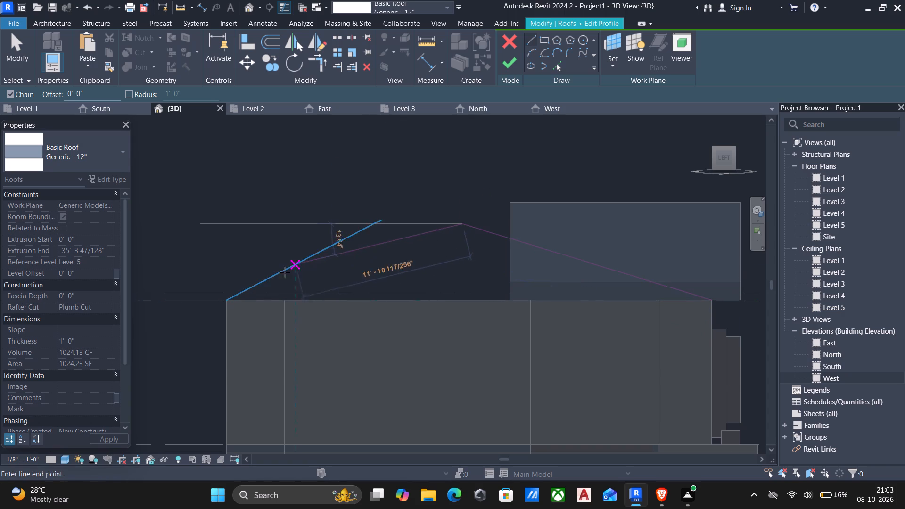
left_click(228, 301)
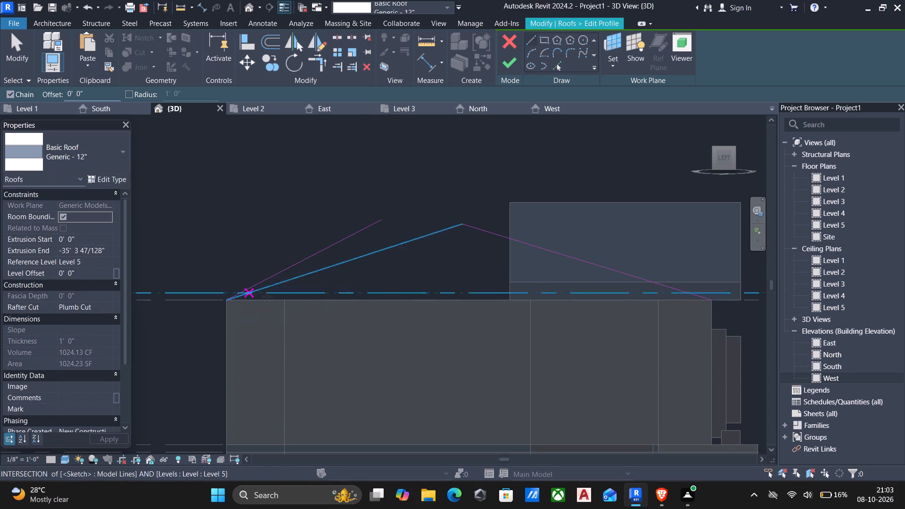
key("Escape")
key("Escape")
Delete the leftover steeper rear slope line and finish the main roof's profile.
left_click_drag(374, 240, 341, 220)
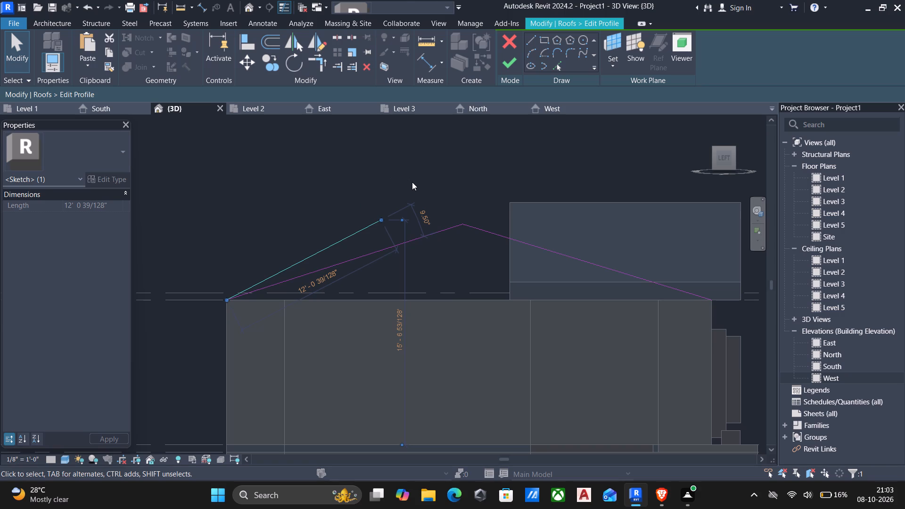
key("Delete")
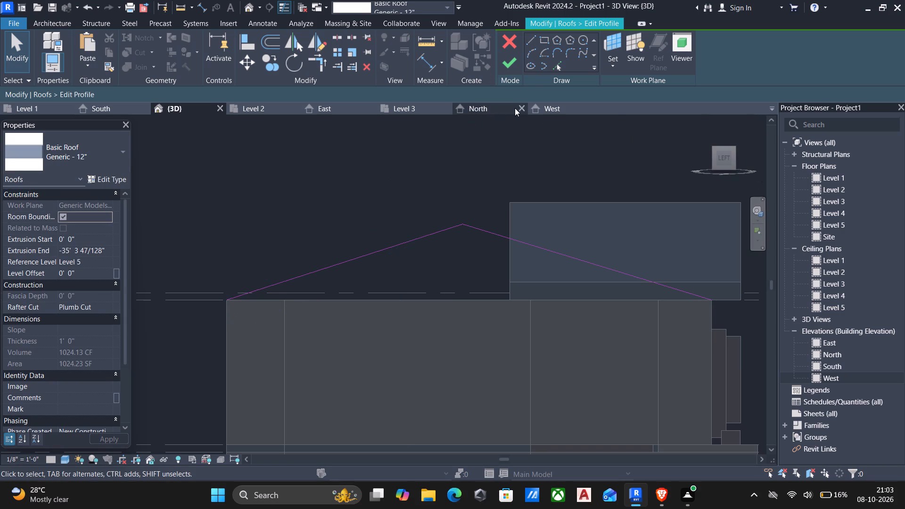
left_click(511, 64)
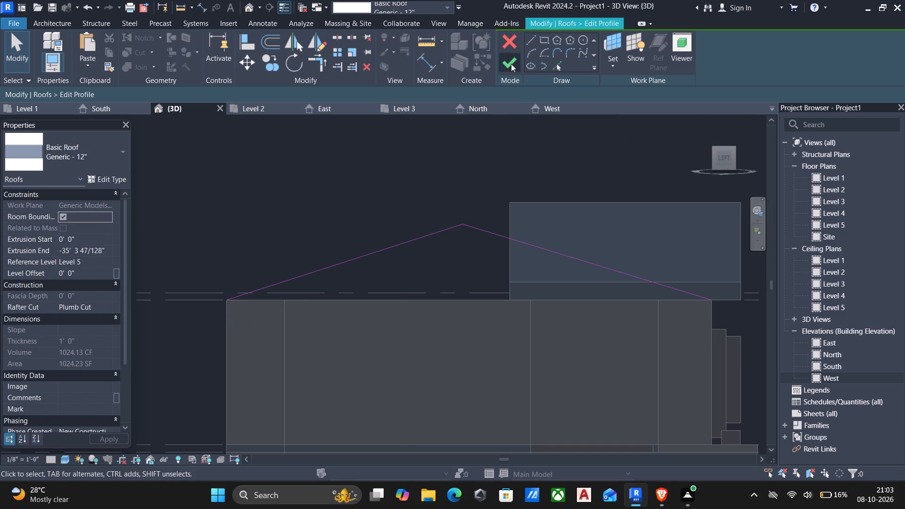
Examine the reshaped main roof from the side, front and corner, checking its fit over the walls and bay gable.
scroll(548, 121, "down", 7)
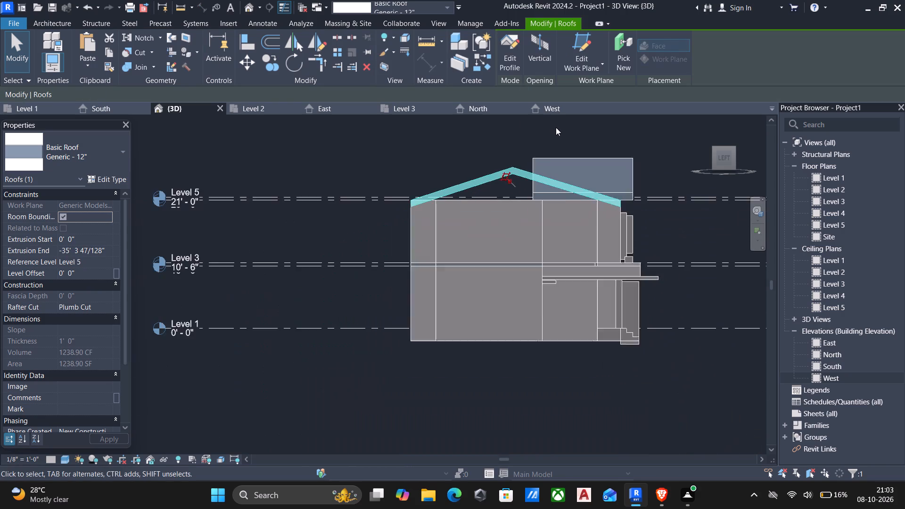
scroll(411, 341, "up", 2, "shift")
scroll(405, 330, "down", 5)
middle_click_drag(406, 333, 187, 461, "shift")
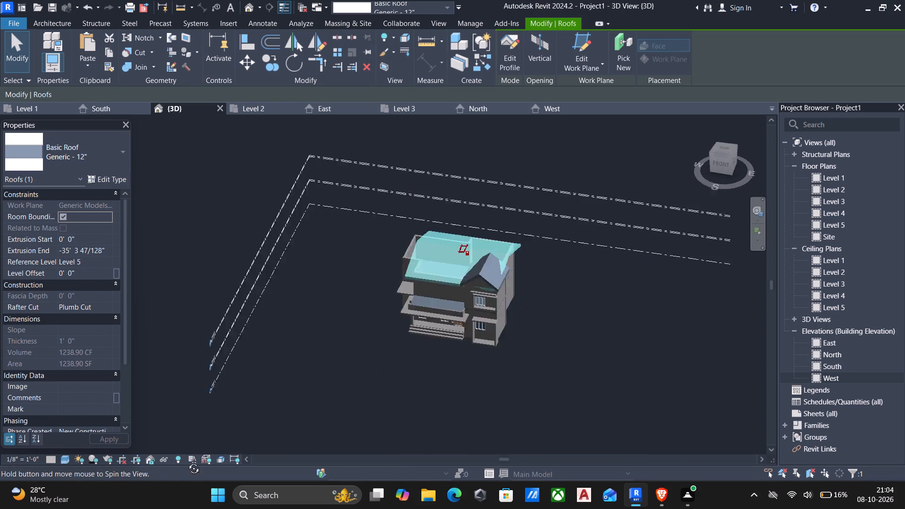
middle_click_drag(187, 461, 181, 456, "shift")
middle_click(249, 387, "shift")
middle_click_drag(283, 373, 340, 373, "shift")
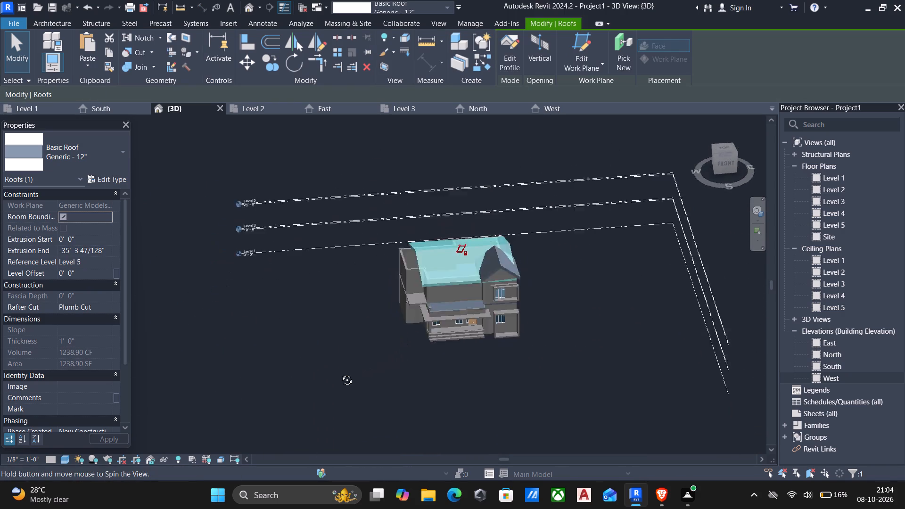
middle_click_drag(340, 373, 328, 365, "shift")
scroll(358, 312, "up", 5, "shift")
middle_click_drag(373, 291, 433, 286, "shift")
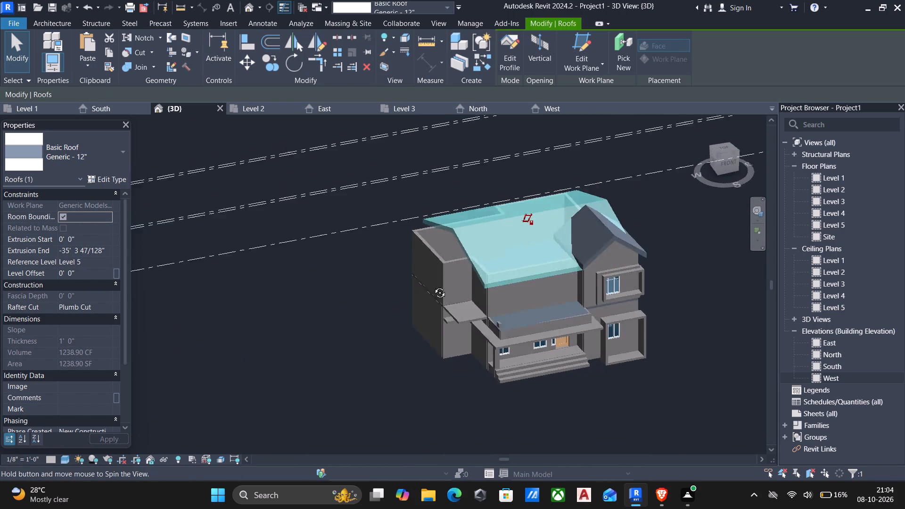
middle_click_drag(433, 286, 444, 278, "shift")
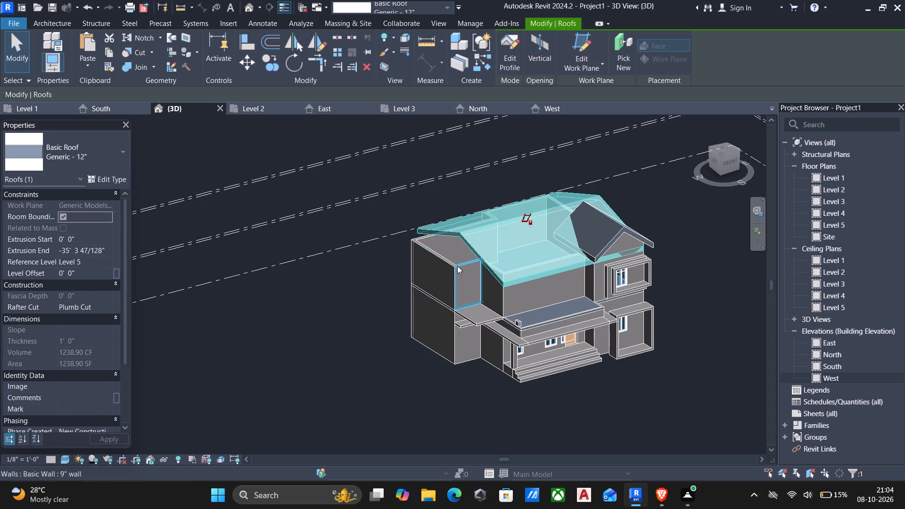
Stretch the main roof's left end outward past the house's left side wall, to an extrusion start of about 7'-6".
scroll(465, 281, "up", 5)
key("Escape")
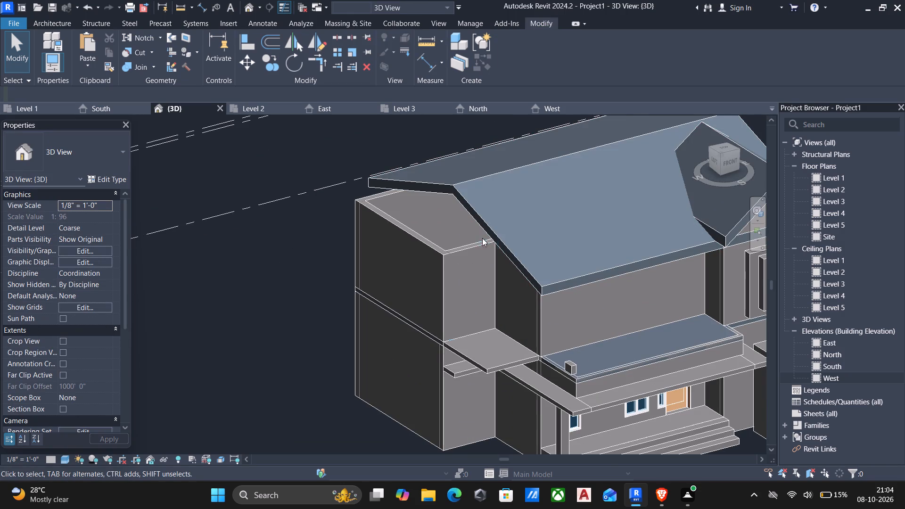
left_click(476, 216)
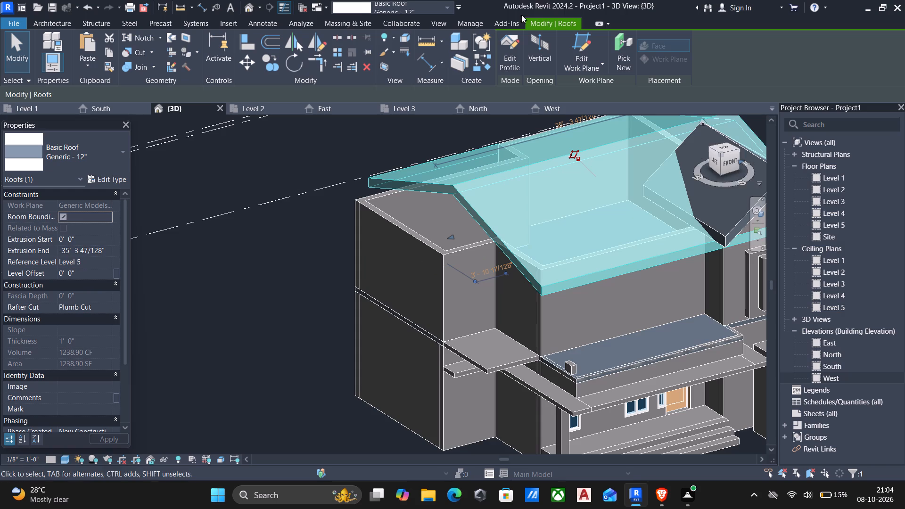
left_click_drag(452, 236, 424, 262)
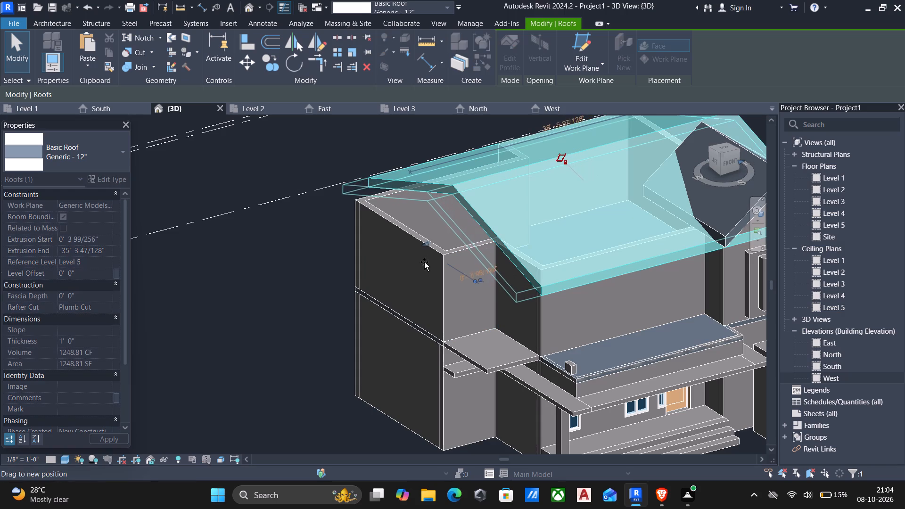
left_click_drag(424, 262, 383, 285)
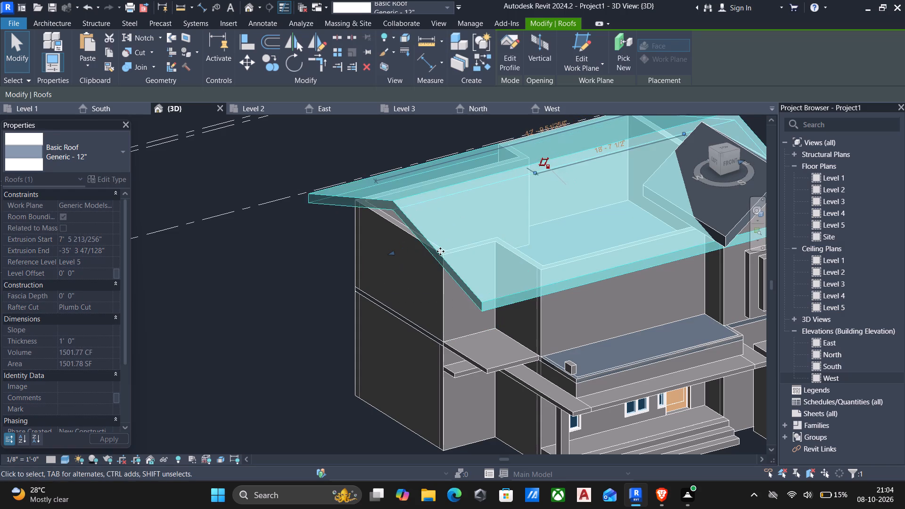
key("Escape")
Attach the top of the 20'-0" upper-floor wall on the house's right side to the main roof.
middle_click_drag(463, 258, 242, 331)
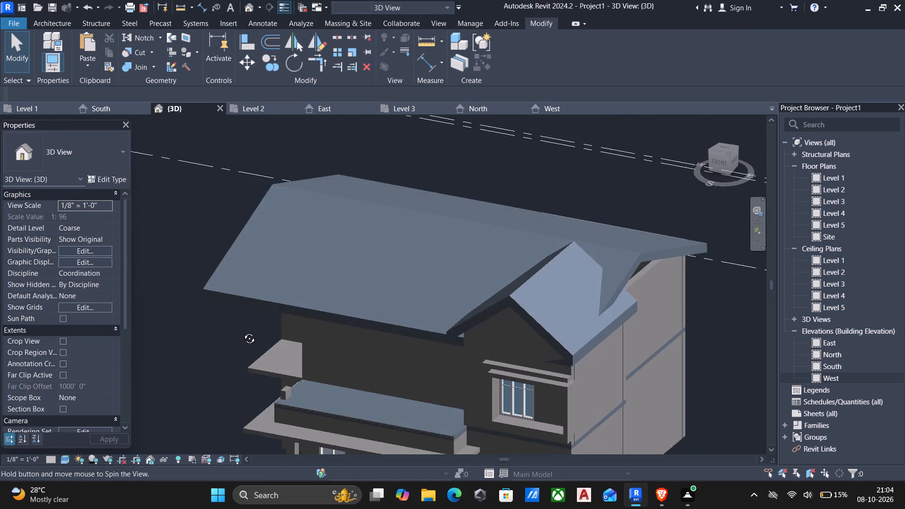
middle_click_drag(242, 331, 139, 262)
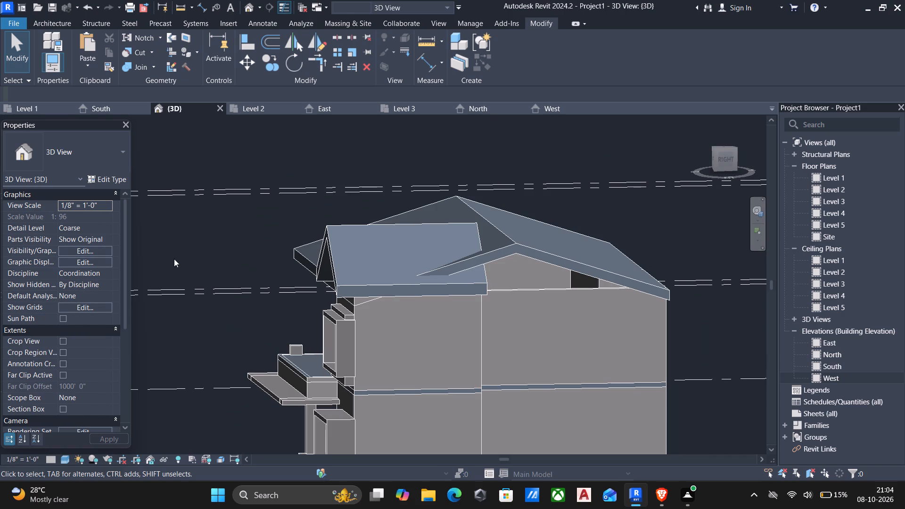
left_click(551, 291)
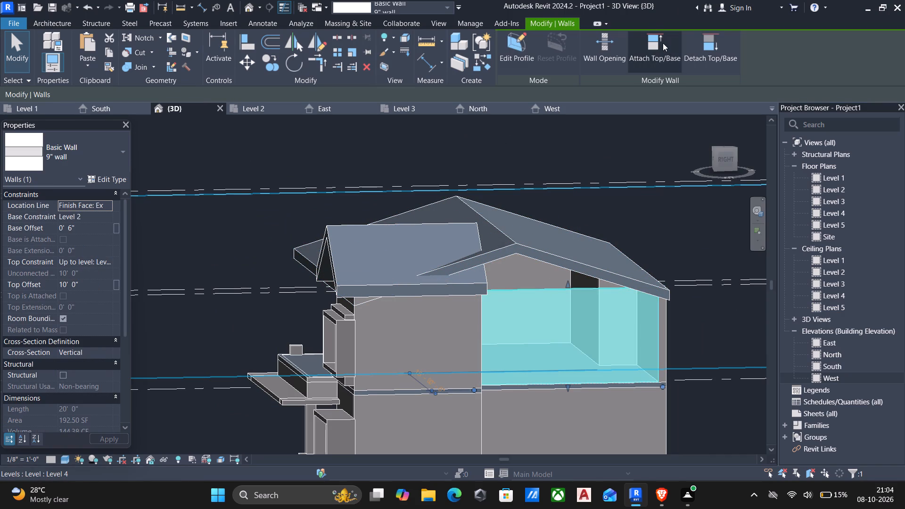
left_click(649, 50)
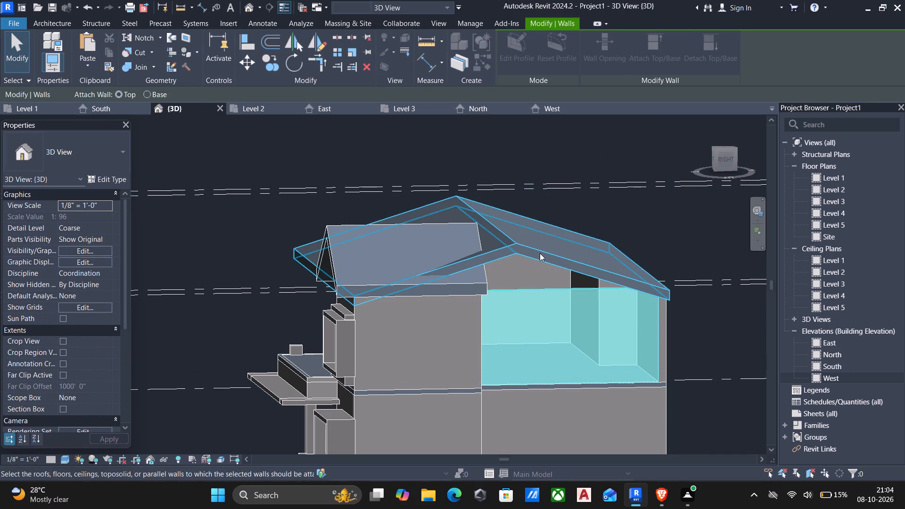
left_click(540, 254)
Attach the top of the 16'-3" upper-floor wall on the house's left side to the main roof.
scroll(498, 216, "down", 11)
middle_click_drag(483, 213, 777, 237, "shift")
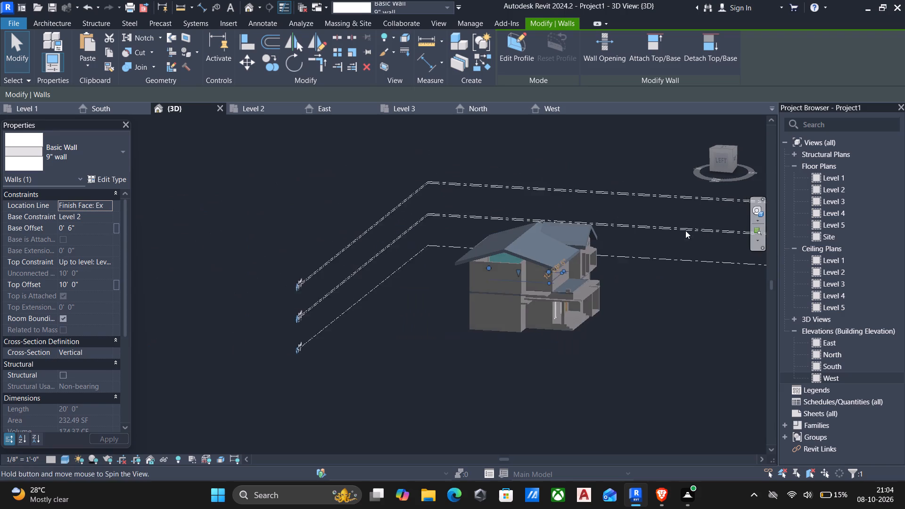
scroll(694, 231, "up", 8)
left_click(382, 165)
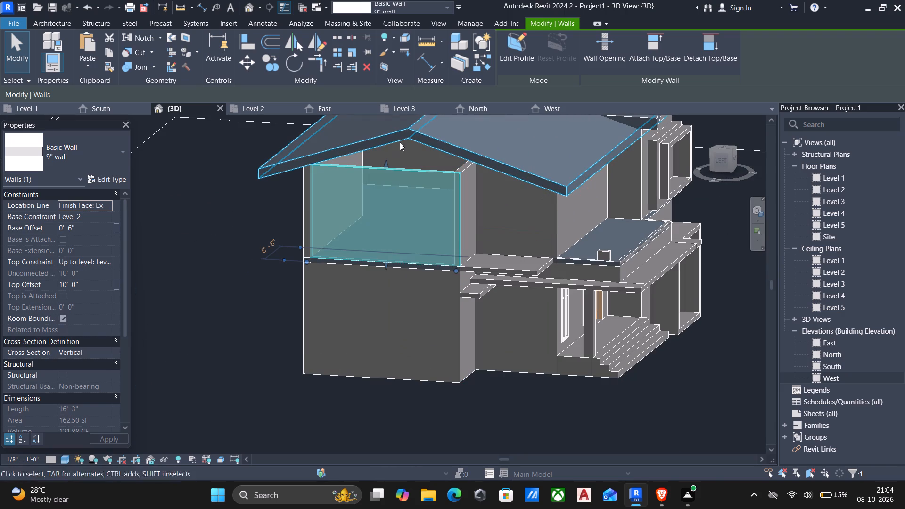
left_click(647, 52)
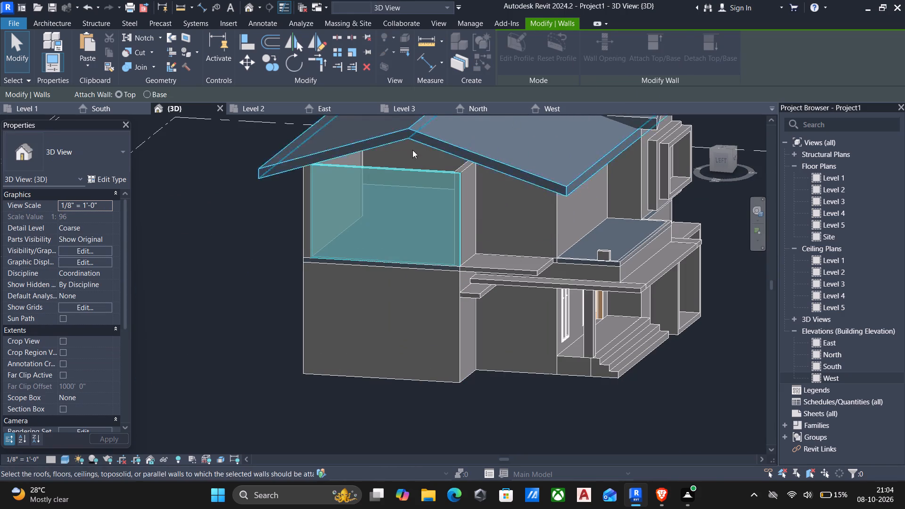
left_click(404, 136)
Attach the top of the short 6'-6" upper-floor return wall near the left front corner to the main roof.
scroll(412, 145, "down", 6)
middle_click_drag(452, 165, 435, 142, "shift")
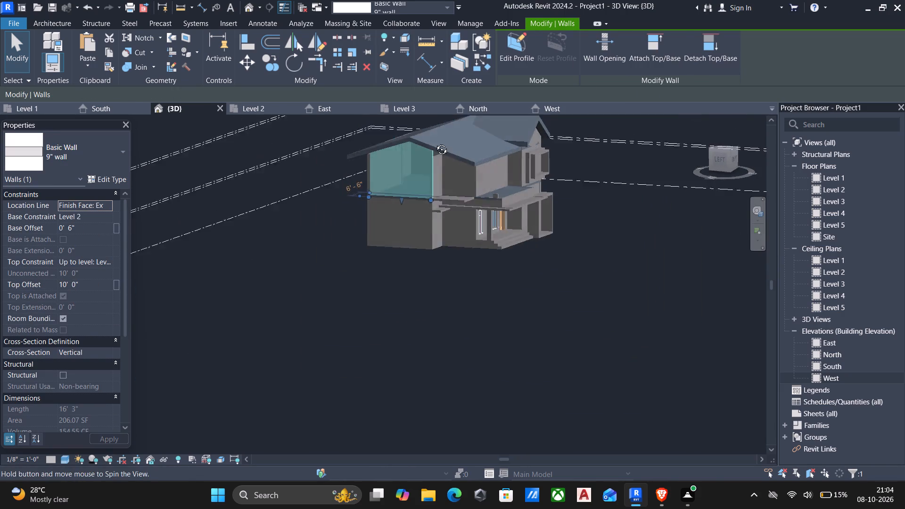
middle_click_drag(435, 142, 432, 139, "shift")
scroll(432, 138, "up", 7, "shift")
left_click(442, 174)
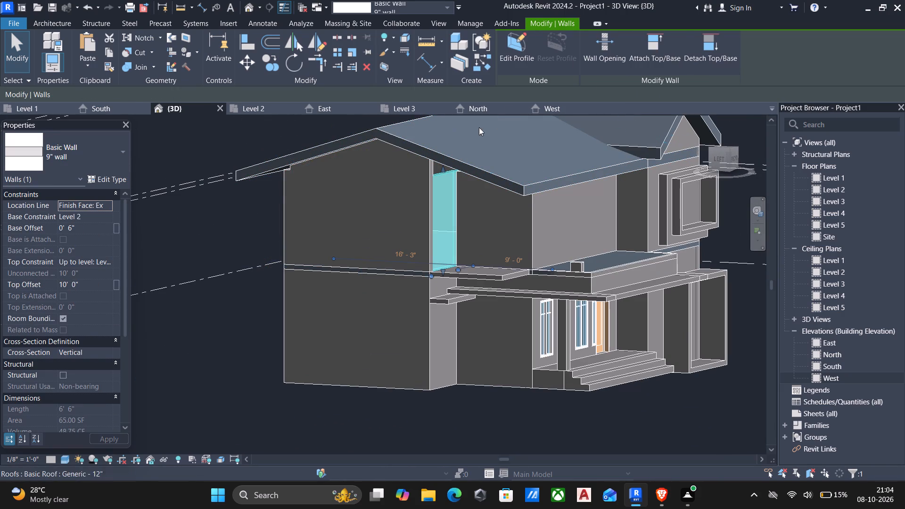
left_click_drag(654, 48, 647, 50)
left_click(456, 161)
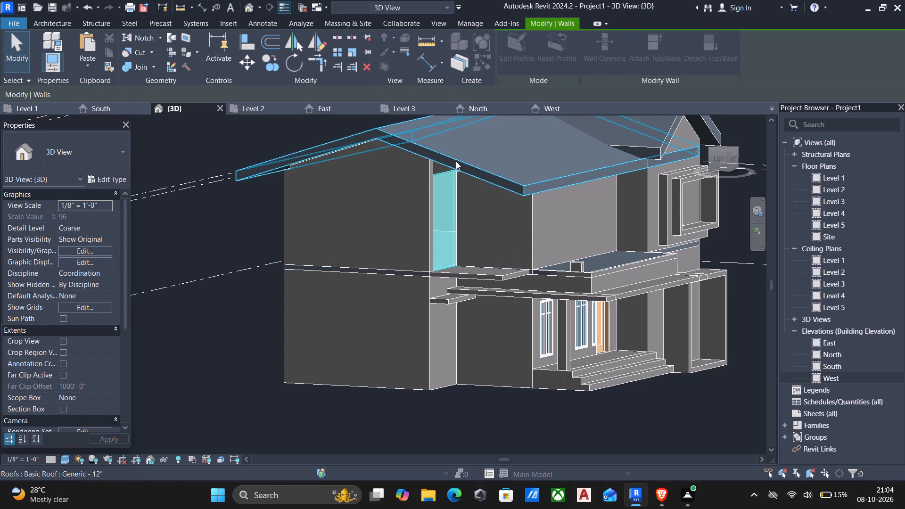
Examine the house from the right side, front and corner, checking how the attached walls and bay gable meet the main roof.
scroll(486, 162, "down", 7)
middle_click_drag(552, 205, 245, 213, "shift")
scroll(271, 208, "up", 3)
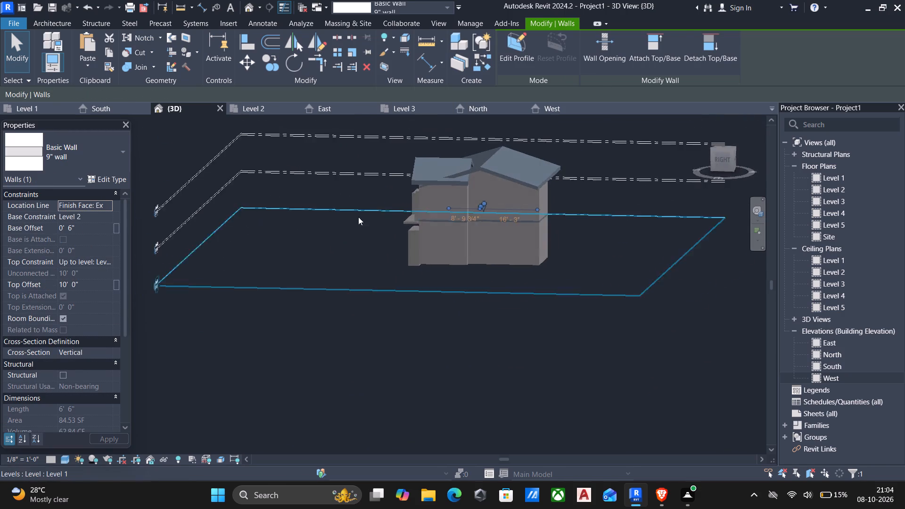
scroll(358, 217, "up", 5)
middle_click_drag(517, 217, 589, 194, "shift")
scroll(565, 148, "down", 8)
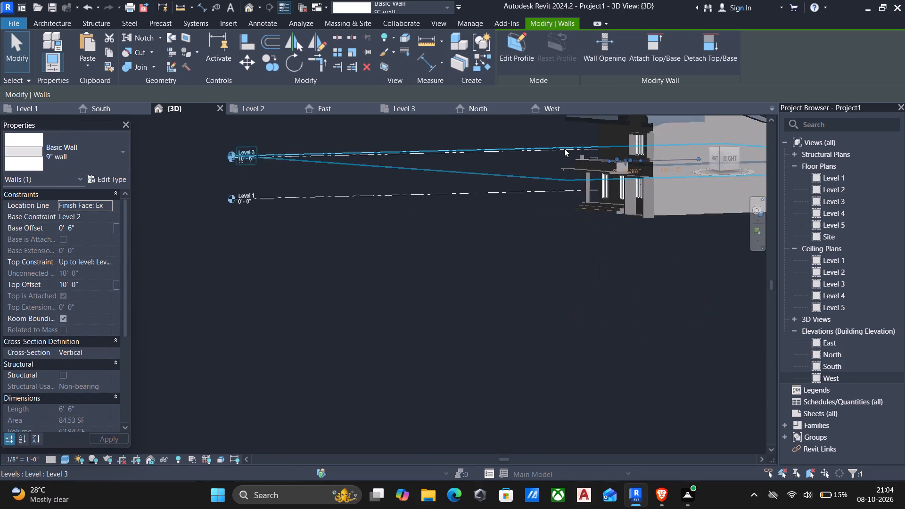
scroll(562, 140, "up", 1)
scroll(561, 140, "down", 4)
middle_click_drag(561, 144, 571, 300, "shift")
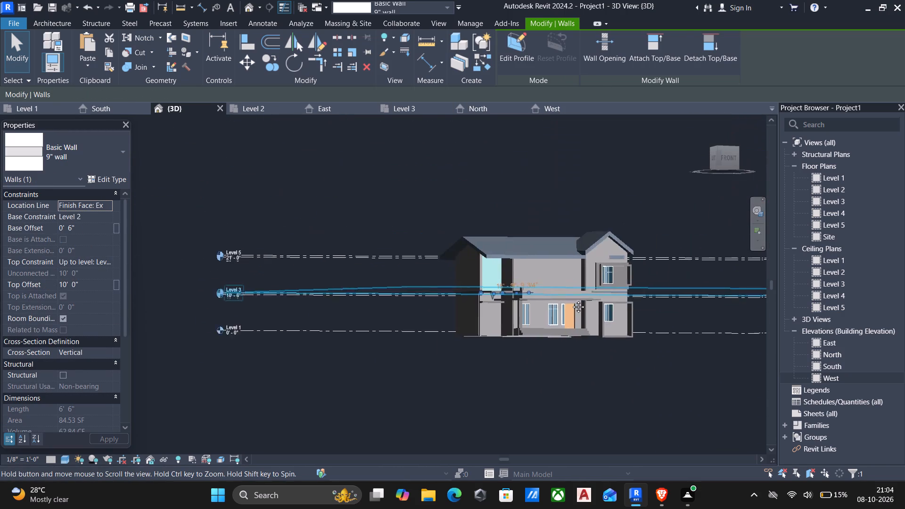
middle_click_drag(571, 300, 568, 303, "shift")
scroll(569, 301, "up", 8)
scroll(576, 284, "down", 4)
middle_click_drag(576, 282, 588, 211)
scroll(589, 208, "up", 7)
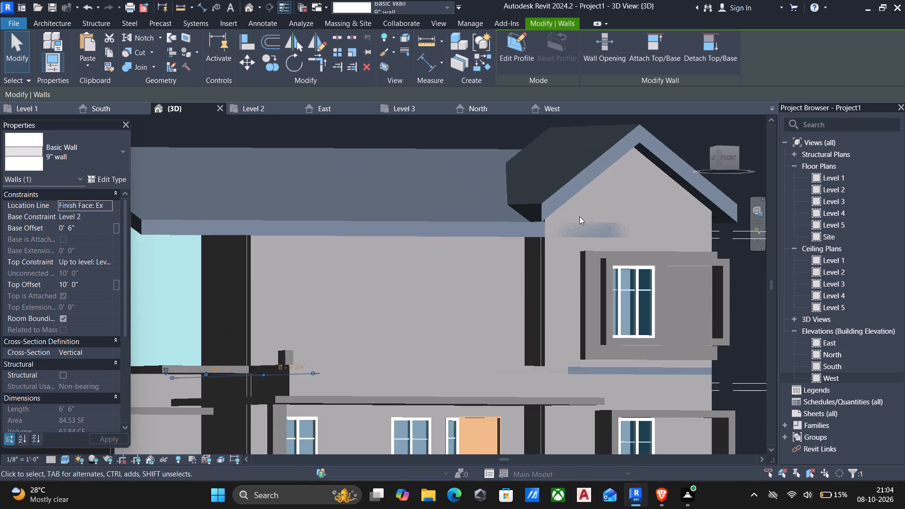
scroll(579, 216, "down", 6)
middle_click_drag(588, 227, 447, 331)
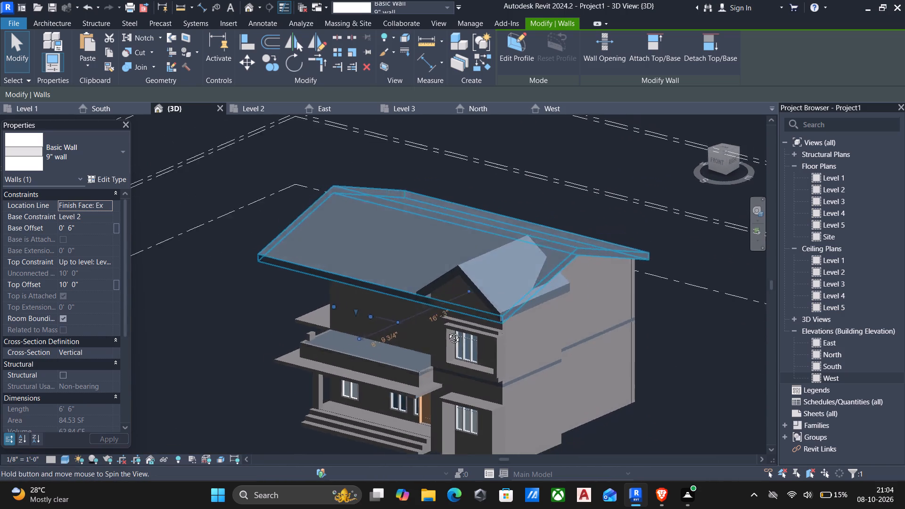
Examine the house from the rear, side and front, checking the main roof's eaves and its junctions with the bay gable and upper walls.
middle_click_drag(447, 331, 242, 336)
scroll(243, 332, "up", 3)
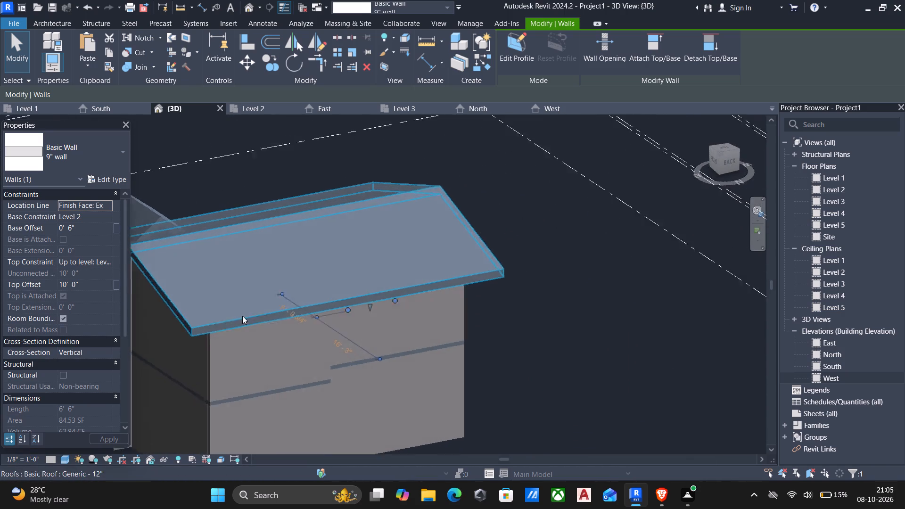
scroll(242, 316, "up", 3)
scroll(241, 311, "down", 5)
middle_click_drag(241, 314, 644, 290)
scroll(647, 279, "up", 4)
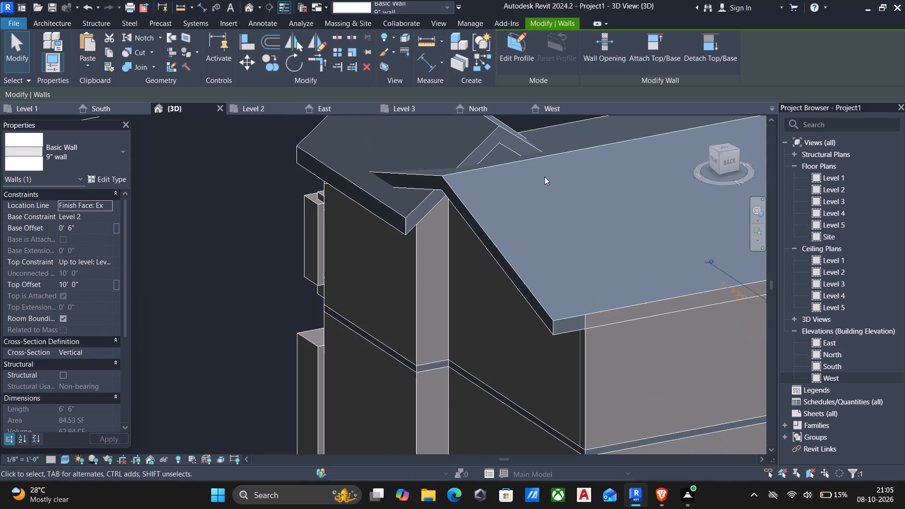
scroll(524, 167, "down", 6)
middle_click_drag(519, 196, 786, 130, "shift")
scroll(786, 123, "up", 2)
scroll(775, 108, "down", 5)
middle_click_drag(746, 142, 273, 146)
scroll(273, 146, "up", 1)
middle_click_drag(312, 153, 481, 244)
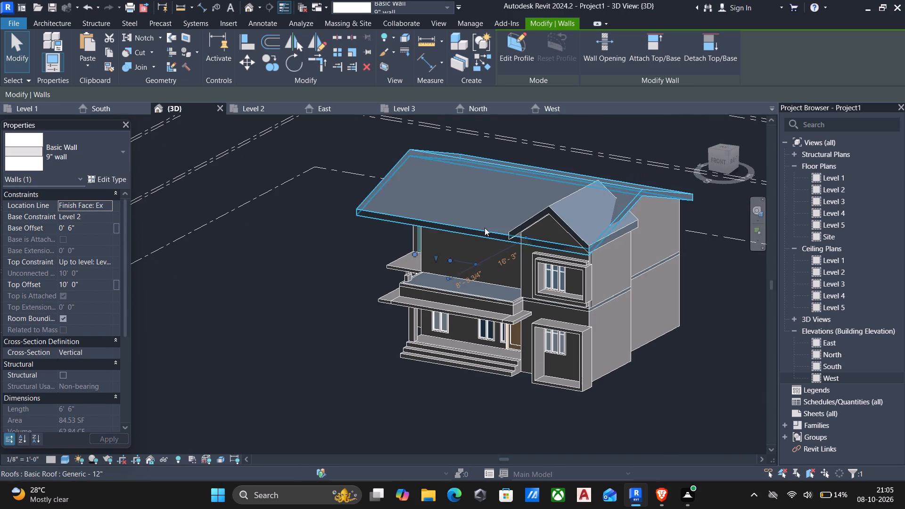
key("Escape")
scroll(478, 222, "down", 2)
middle_click_drag(478, 239, 491, 212)
middle_click_drag(484, 236, 515, 210, "shift")
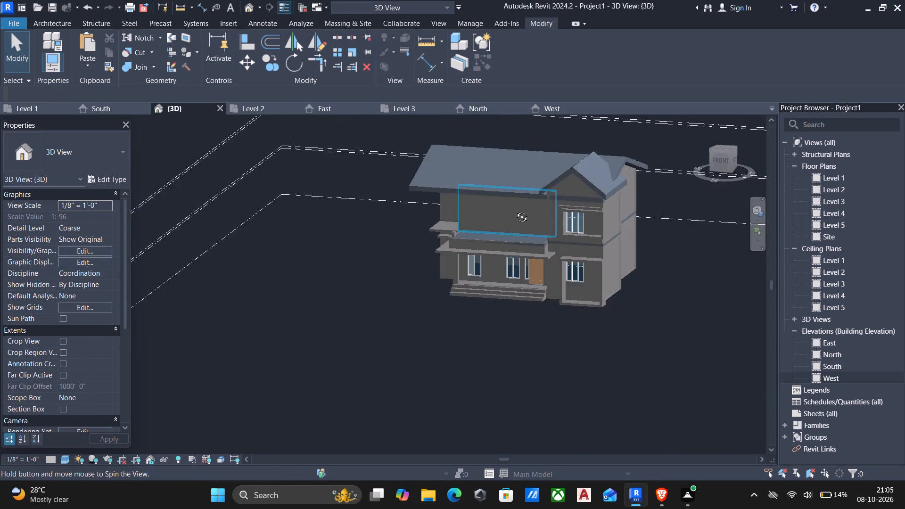
middle_click_drag(515, 210, 512, 191, "shift")
middle_click(512, 191, "shift")
scroll(512, 190, "up", 4, "shift")
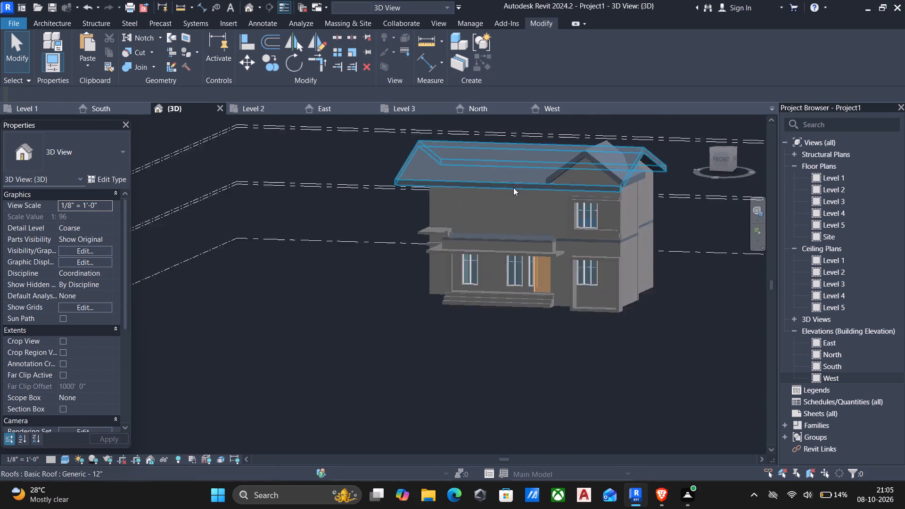
scroll(513, 188, "up", 1, "shift")
scroll(515, 185, "down", 6)
middle_click_drag(515, 185, 322, 180, "shift")
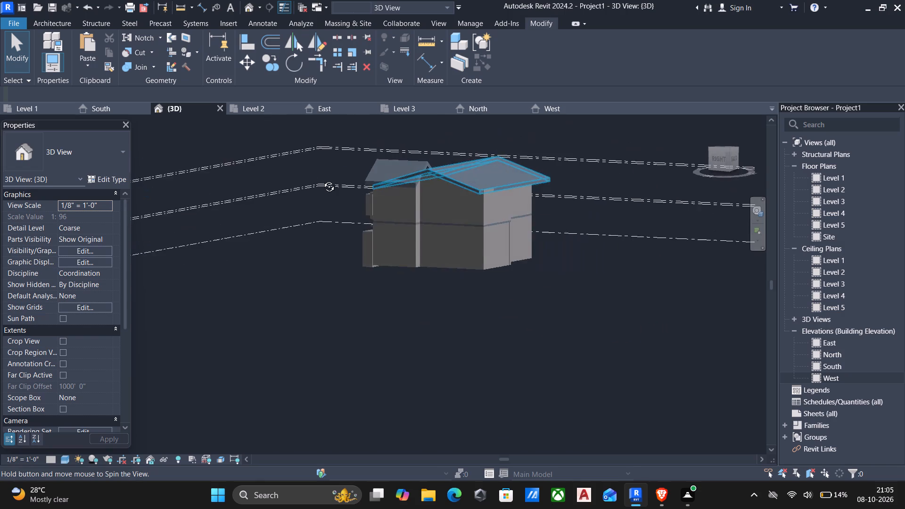
middle_click_drag(322, 180, 574, 184, "shift")
scroll(574, 183, "up", 3)
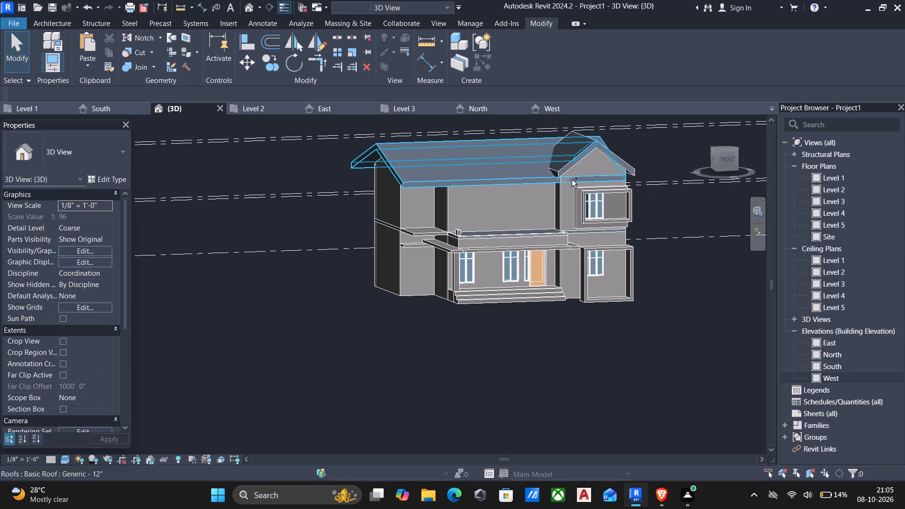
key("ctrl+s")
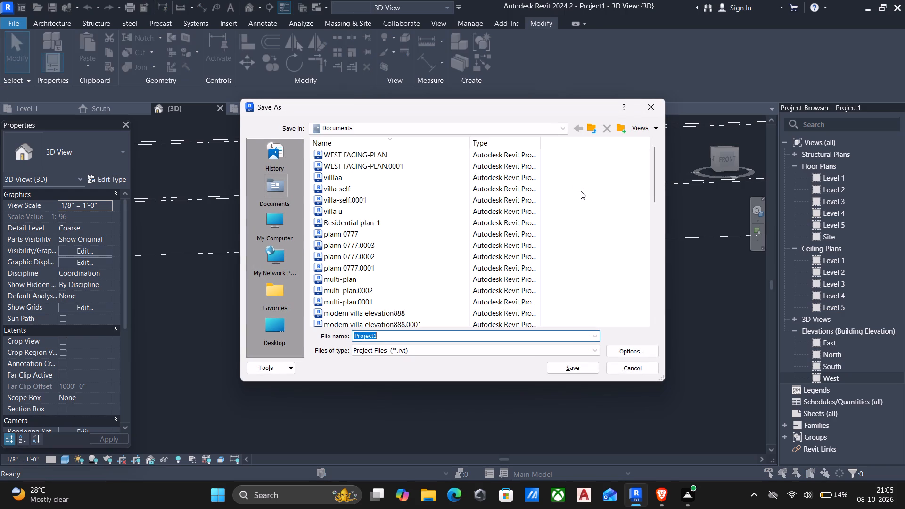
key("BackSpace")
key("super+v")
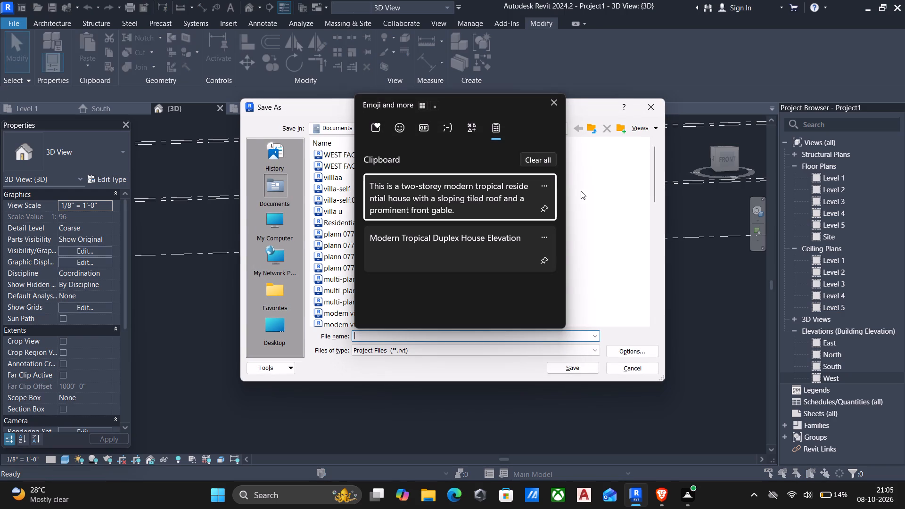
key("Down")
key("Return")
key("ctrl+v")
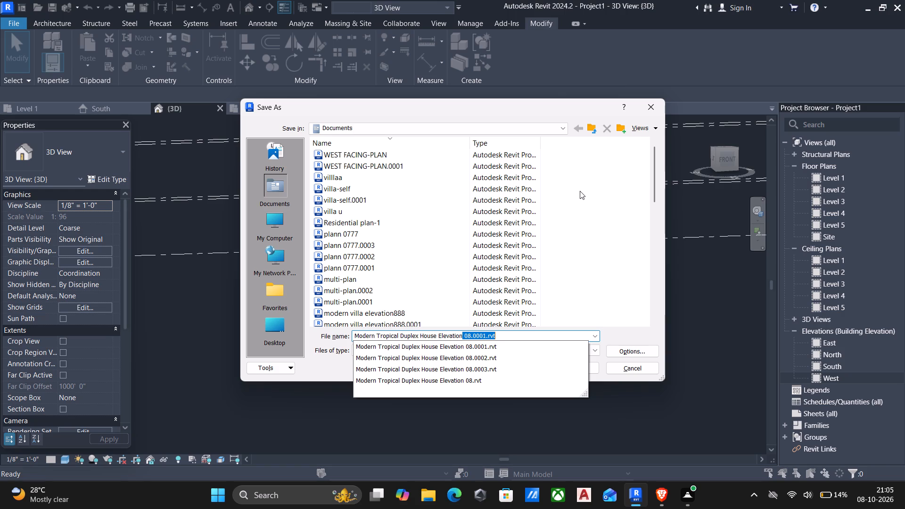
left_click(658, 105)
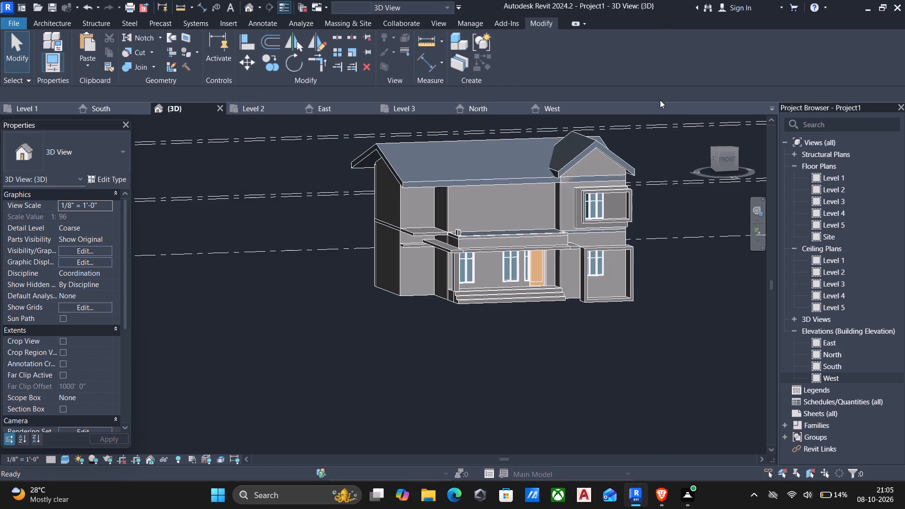
Save the project in the Documents folder under the file name "Modern Tropical Duplex House Elevation nittt".
key("ctrl+s")
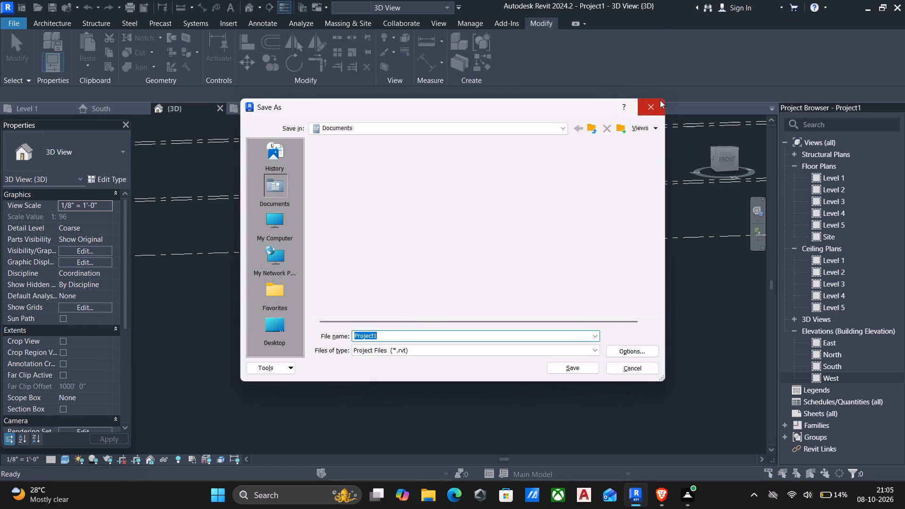
key("BackSpace")
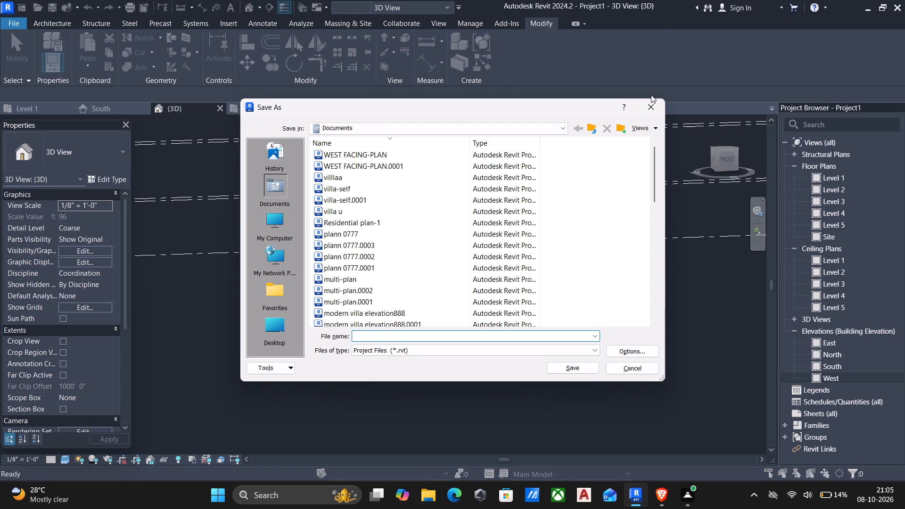
key("super+v")
key("Down")
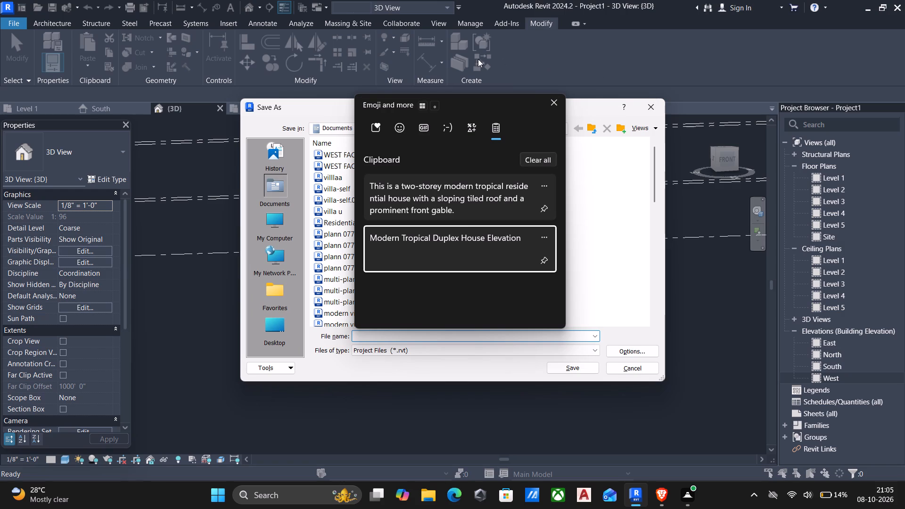
left_click(465, 244)
key("ctrl+v")
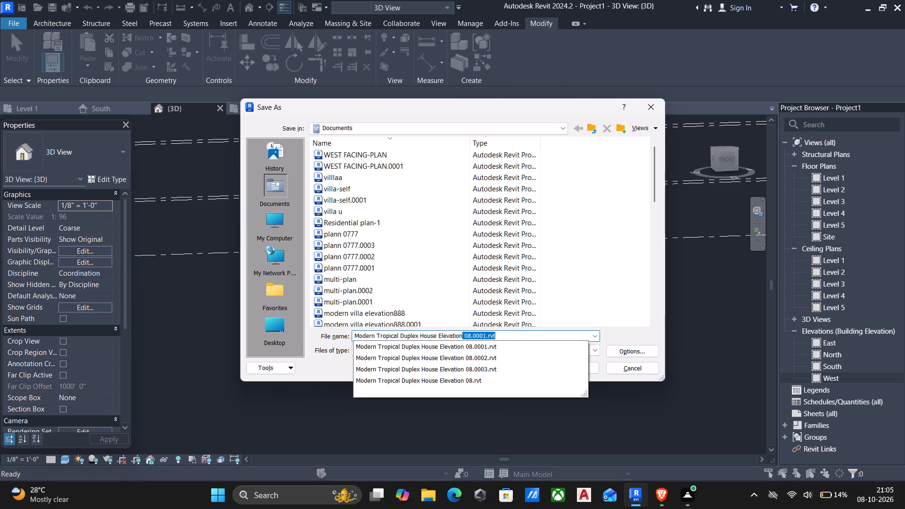
left_click(508, 338)
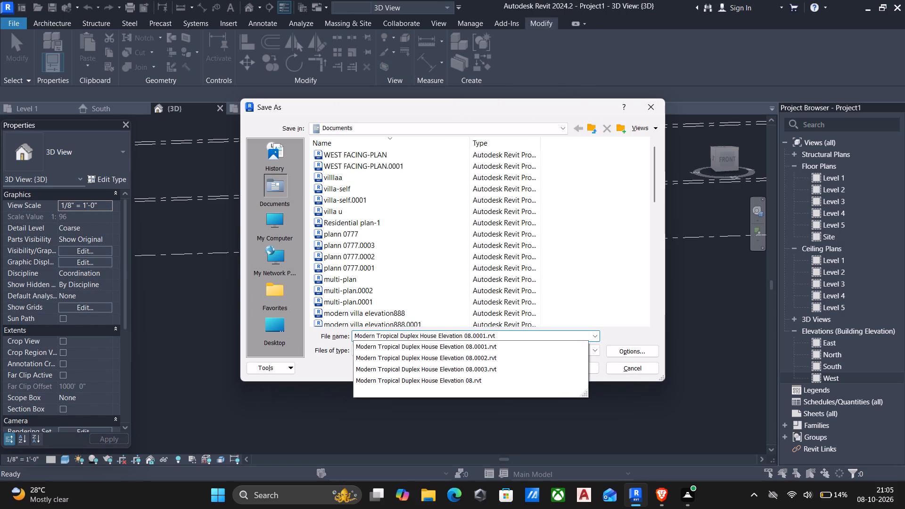
key("BackSpace")
key("BackSpace")
key("BackSpace")
key("BackSpace")
key("BackSpace")
key("BackSpace")
key("BackSpace")
key("BackSpace")
key("BackSpace")
key("BackSpace")
key("BackSpace")
key("BackSpace")
key("space")
type("n")
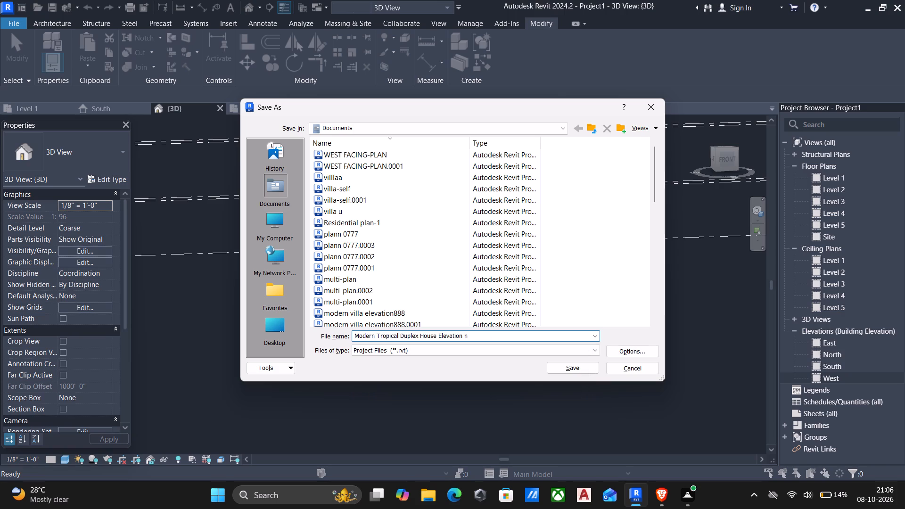
type("ittt")
left_click(567, 364)
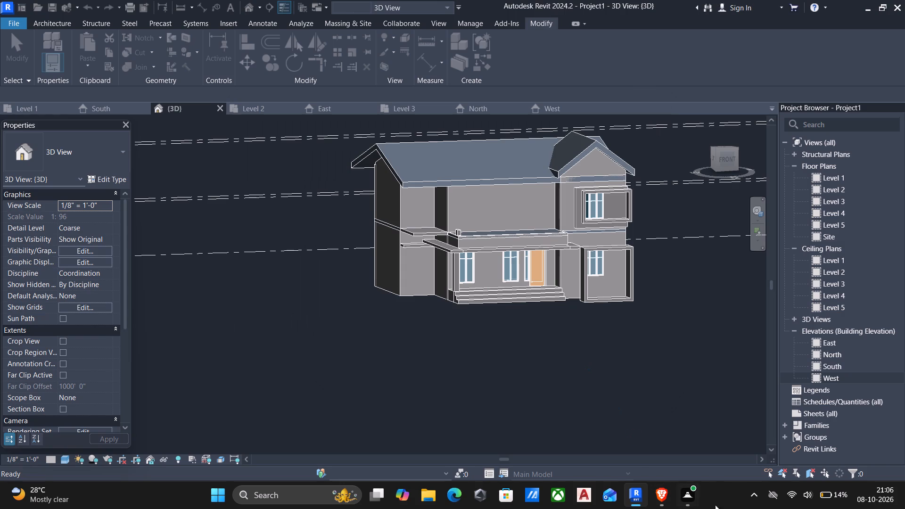
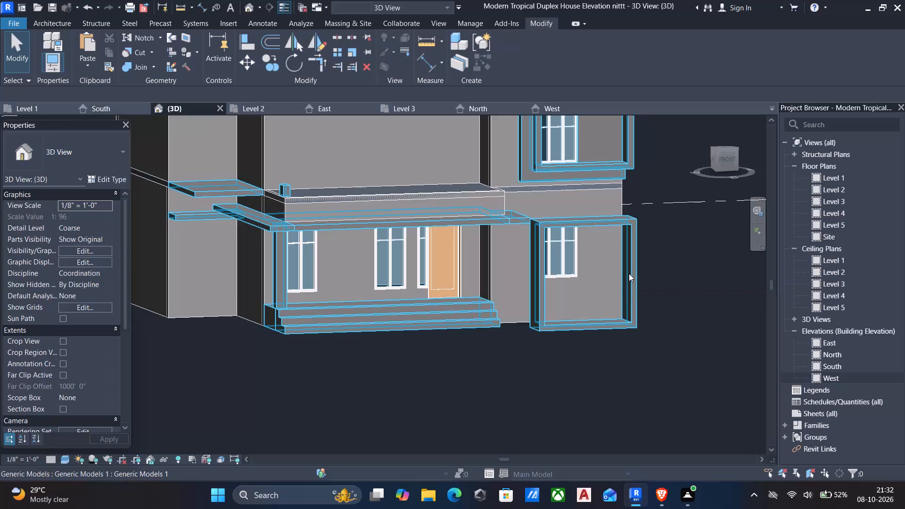
Reopen the facade's in-place generic model and start an extrusion with its displayed work plane on the upper-floor wall's front face near the left corner.
scroll(616, 272, "down", 3)
middle_click_drag(616, 276, 601, 351)
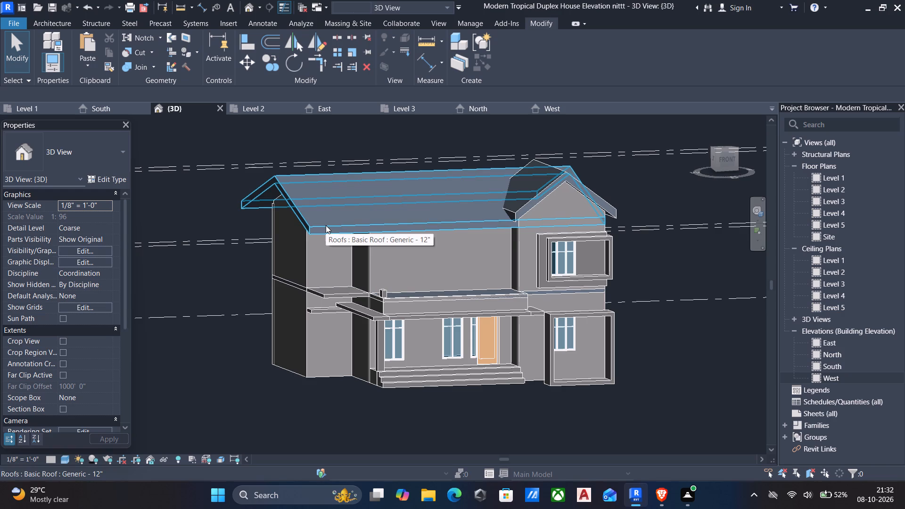
left_click(551, 272)
left_click(512, 44)
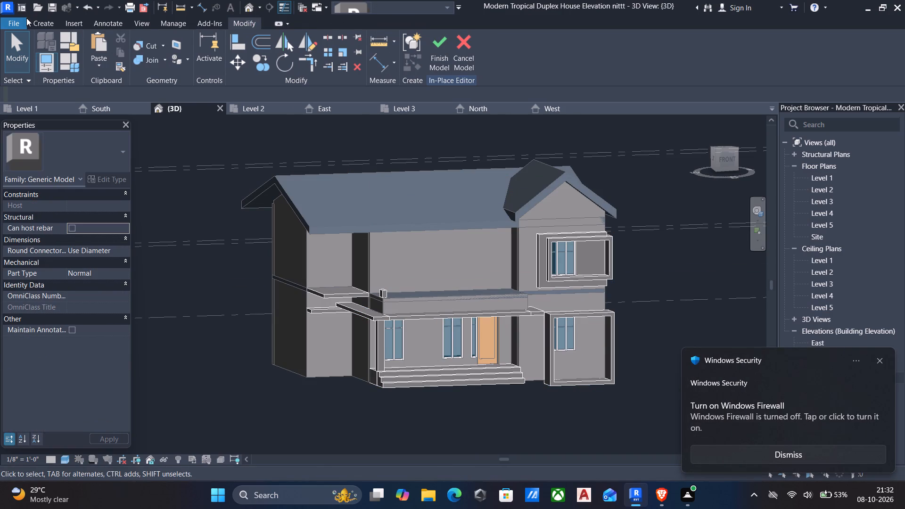
left_click(34, 21)
left_click(94, 46)
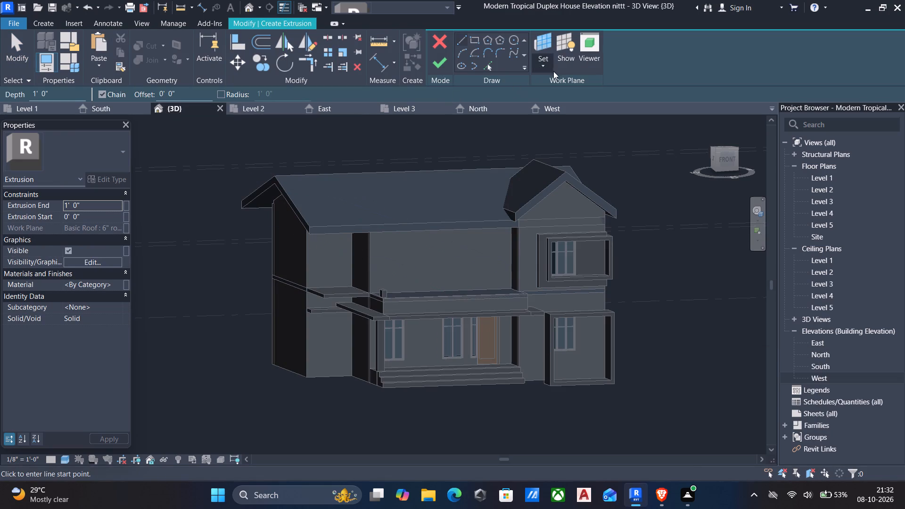
left_click(543, 66)
left_click(562, 107)
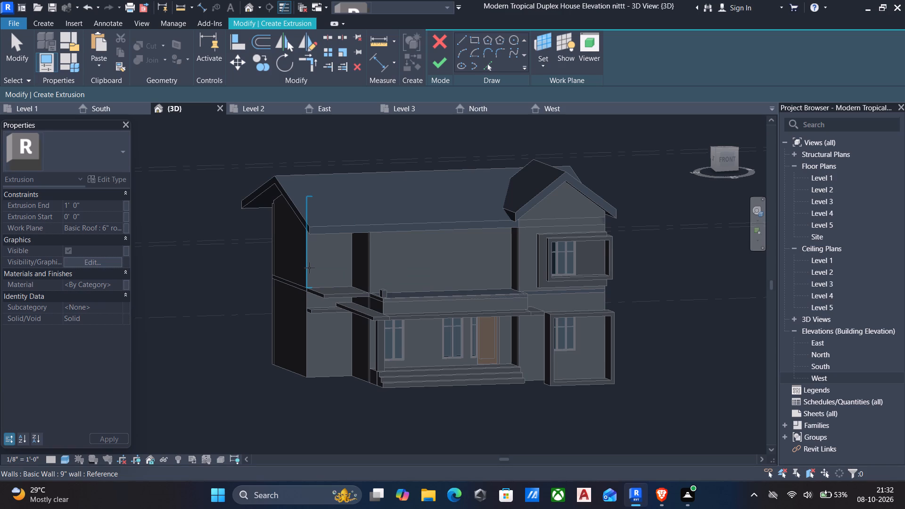
left_click(309, 268)
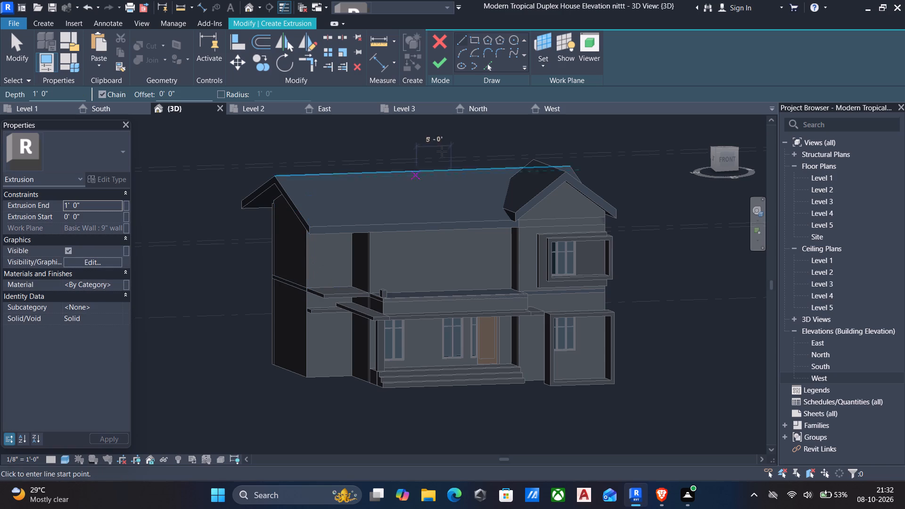
left_click(565, 51)
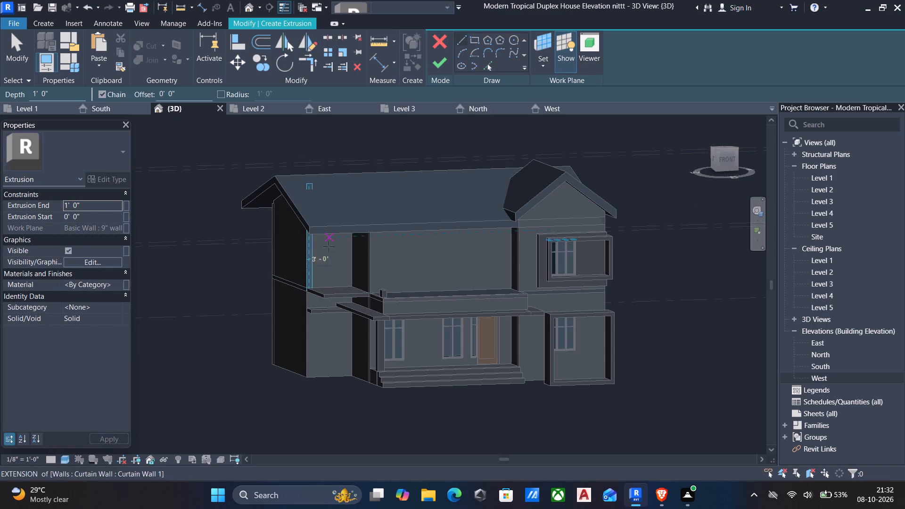
Sketch a rectangle 6'-6" wide and about 10" high across the recessed upper-floor wall below the main roof's eave.
scroll(325, 259, "up", 6)
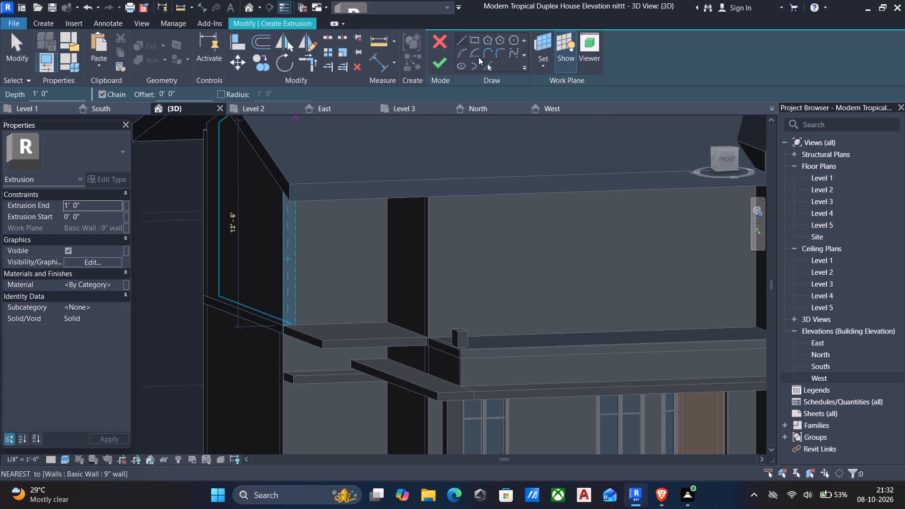
left_click(475, 42)
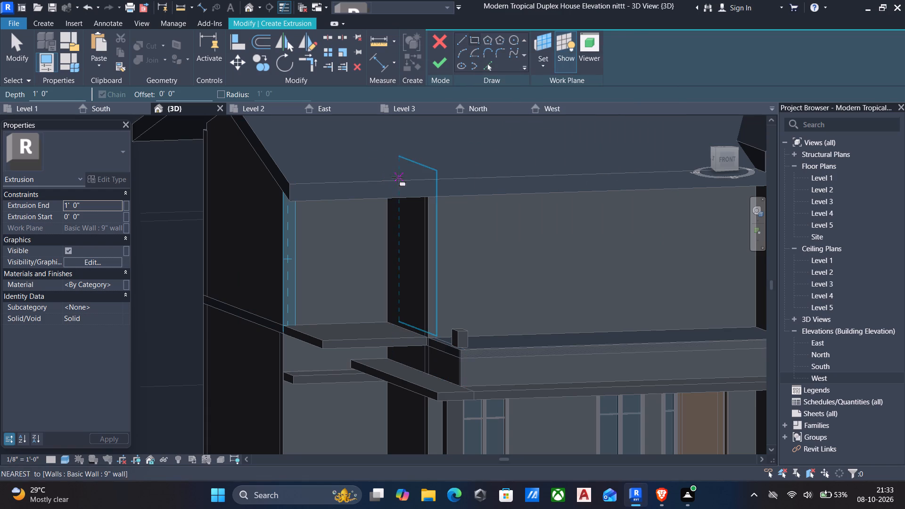
left_click(385, 226)
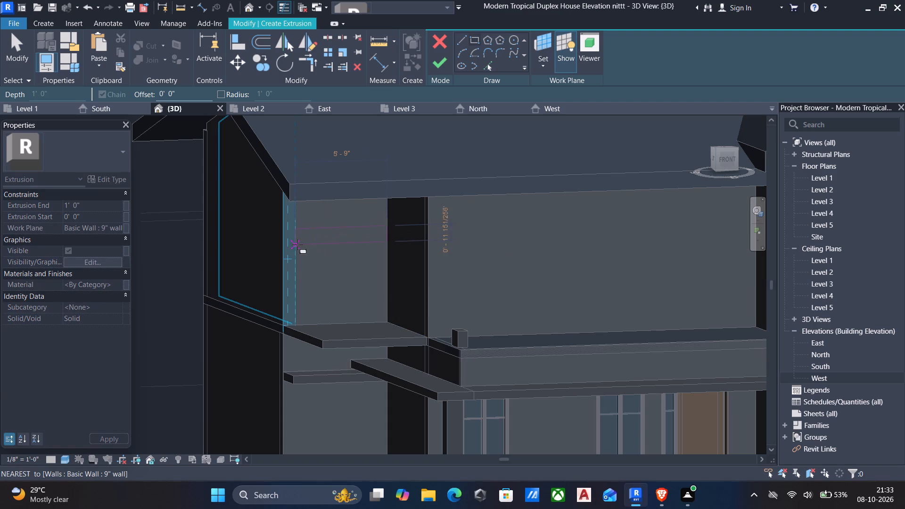
left_click(282, 243)
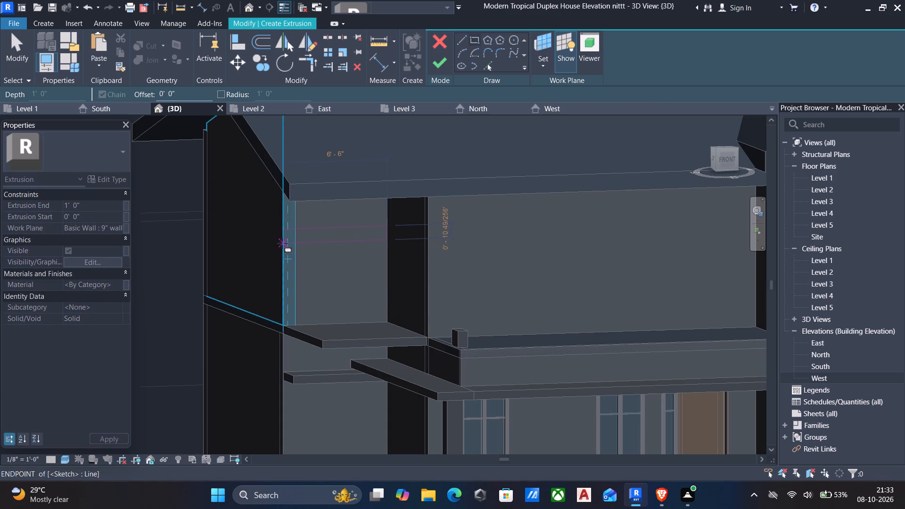
key("Escape")
scroll(326, 247, "up", 6)
key("Escape")
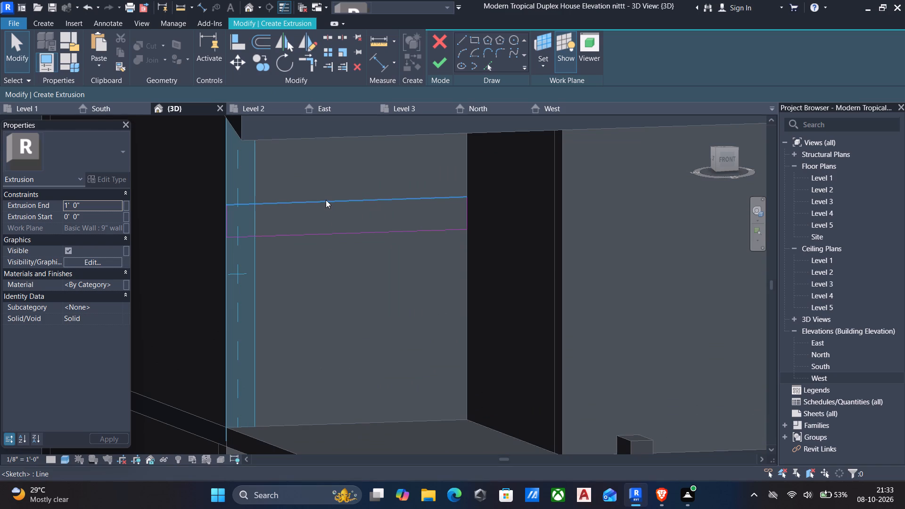
Raise the rectangle's lower edge to make the profile 6" high.
left_click(316, 233)
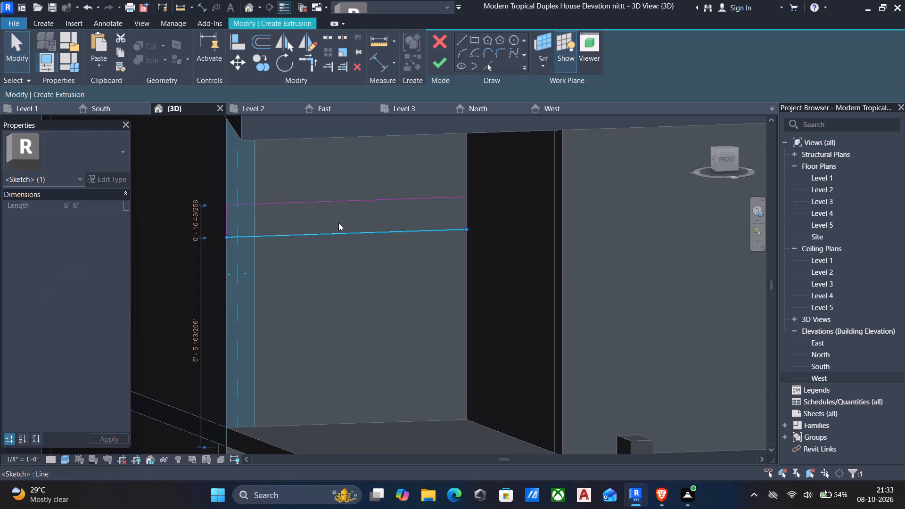
key("Up")
key("Up")
key("Up")
key("Up")
key("Up")
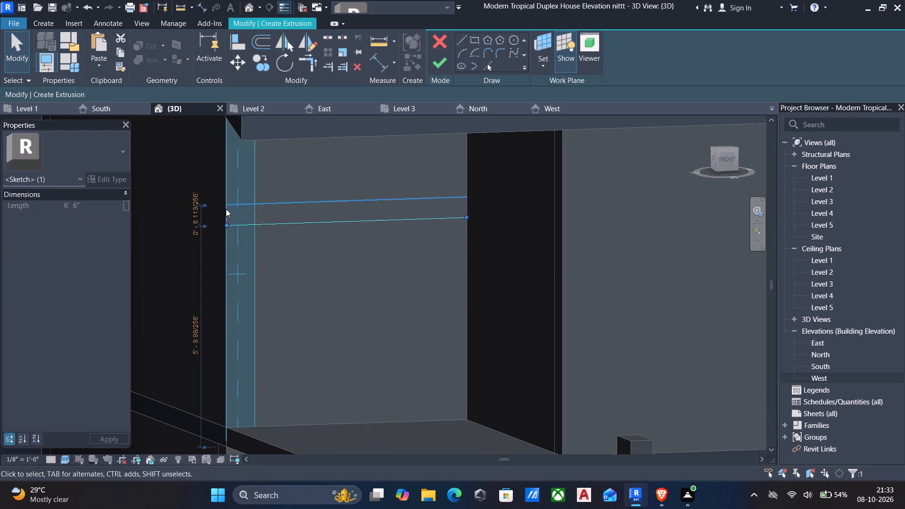
left_click(197, 210)
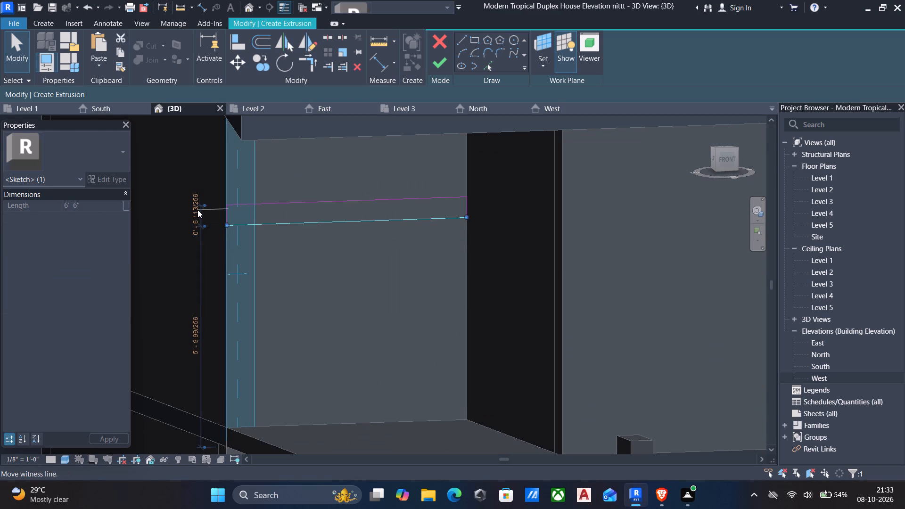
left_click(194, 215)
type("6\"")
key("Return")
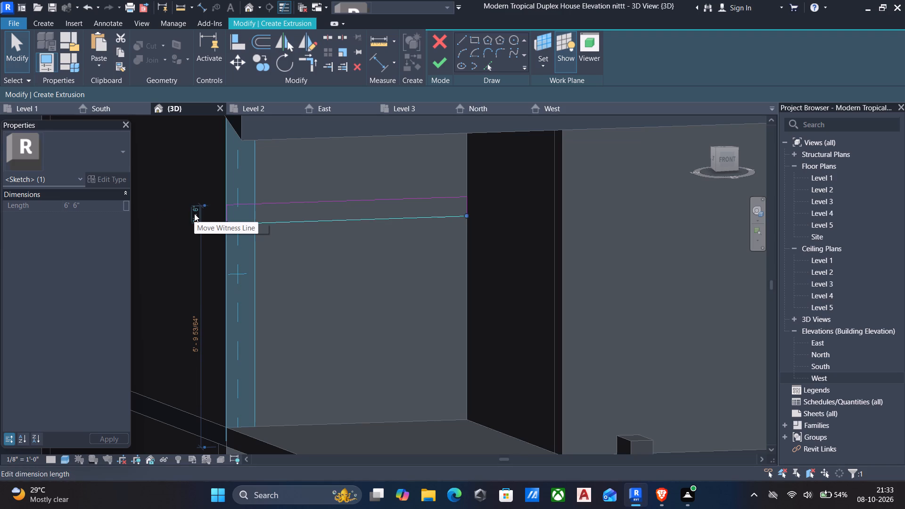
Move the whole rectangular profile up the wall closer to the eave and finish the extrusion sketch.
middle_click_drag(310, 282, 323, 313)
scroll(326, 312, "down", 7)
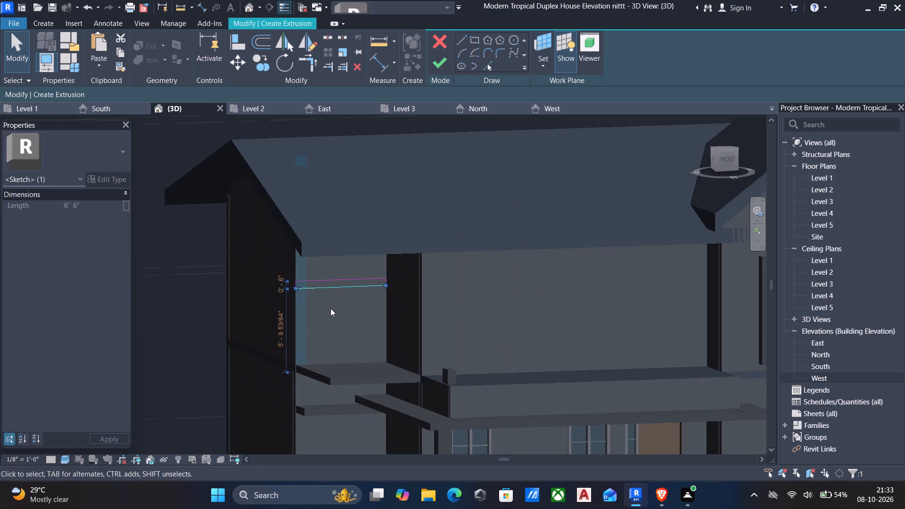
middle_click_drag(330, 308, 305, 310)
middle_click_drag(311, 303, 300, 295)
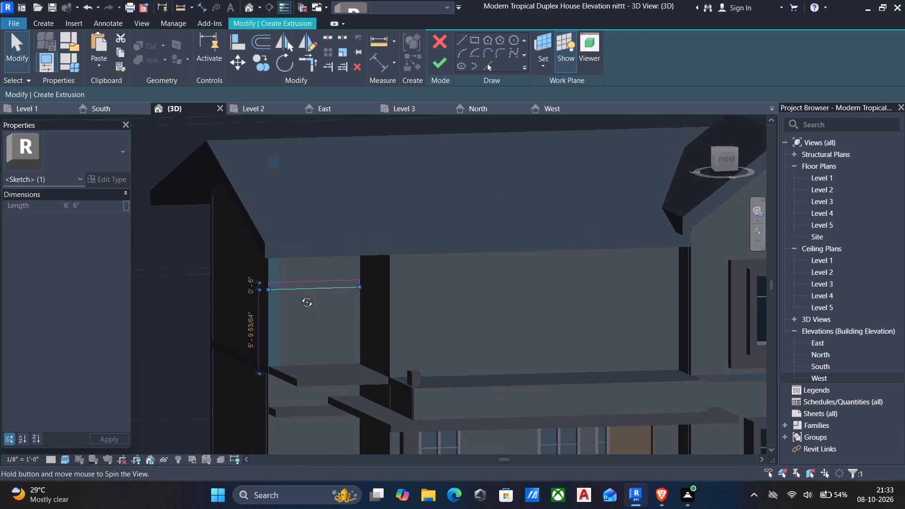
middle_click_drag(300, 295, 288, 274)
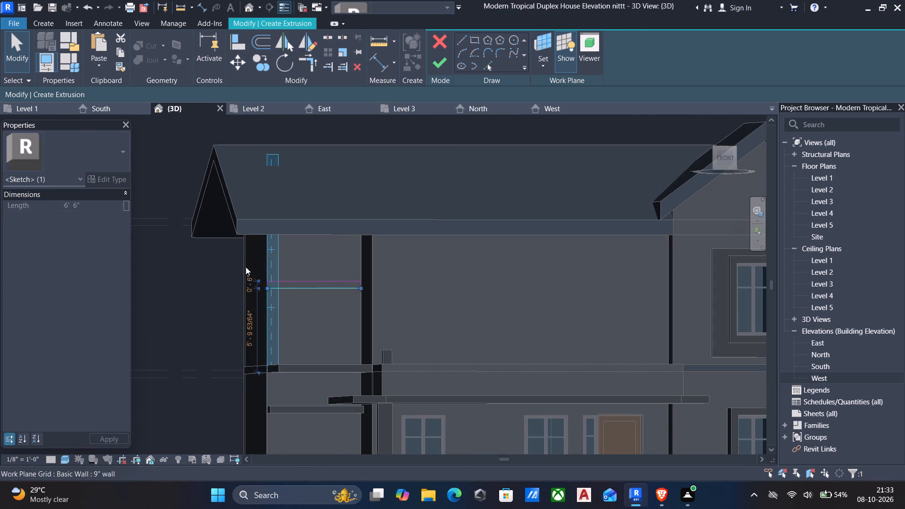
left_click_drag(228, 266, 372, 336)
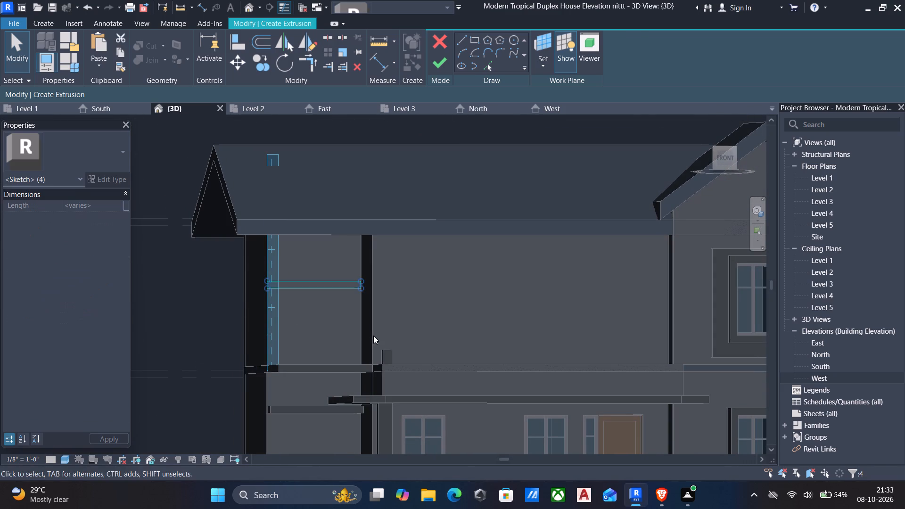
key("Up")
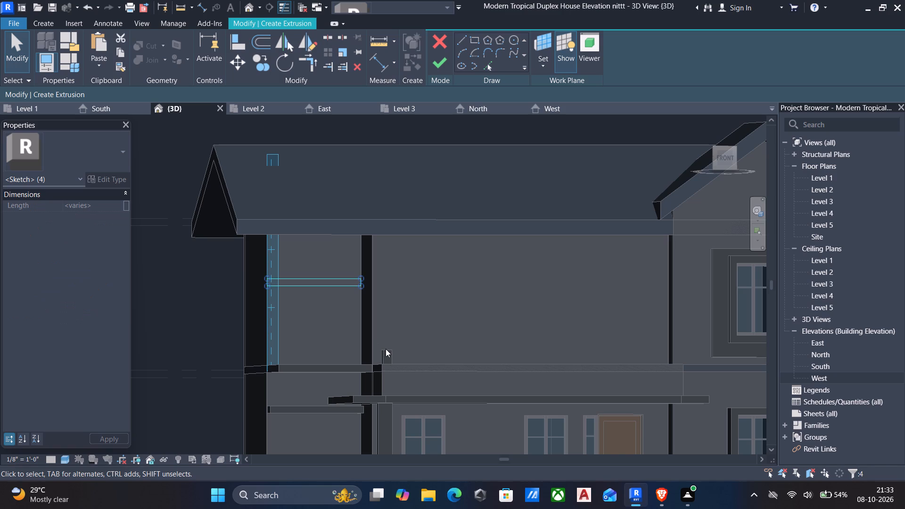
key("Up")
key("Up")
key("Up")
key("Up")
key("Up")
key("Up")
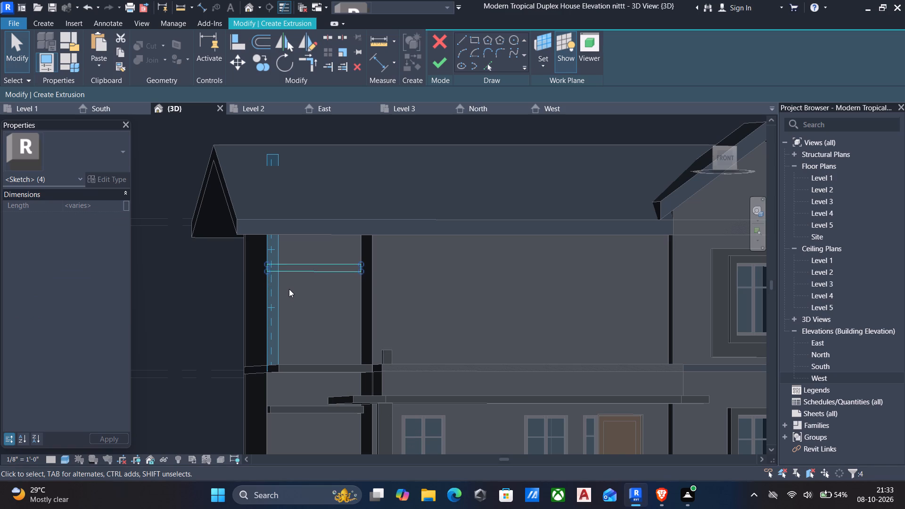
key("Up")
key("Up")
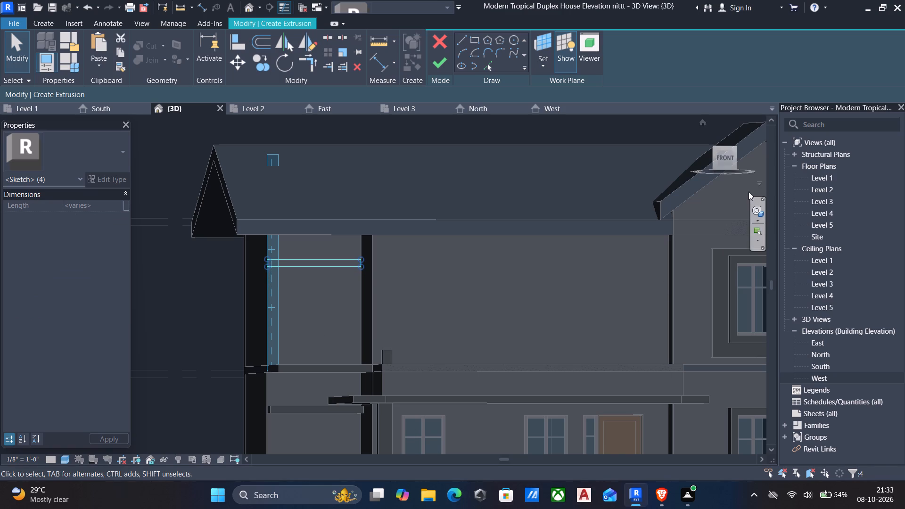
left_click(725, 157)
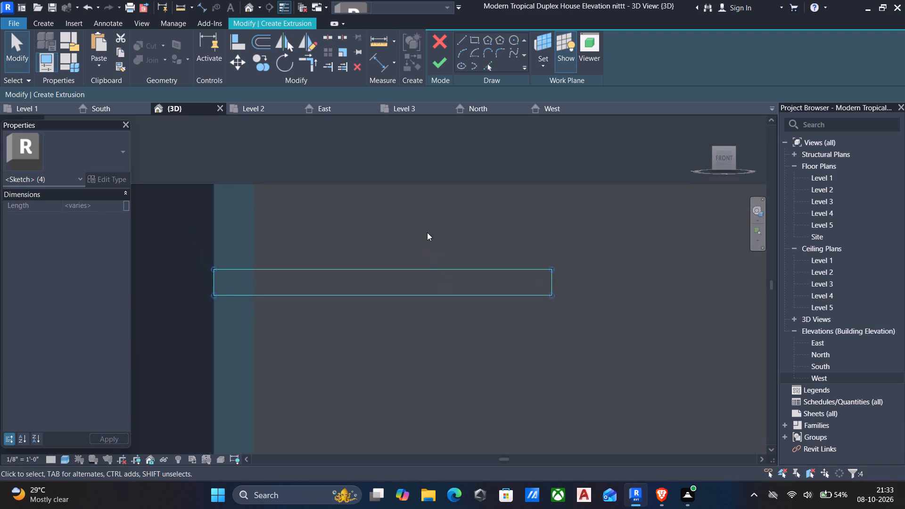
scroll(427, 232, "down", 11)
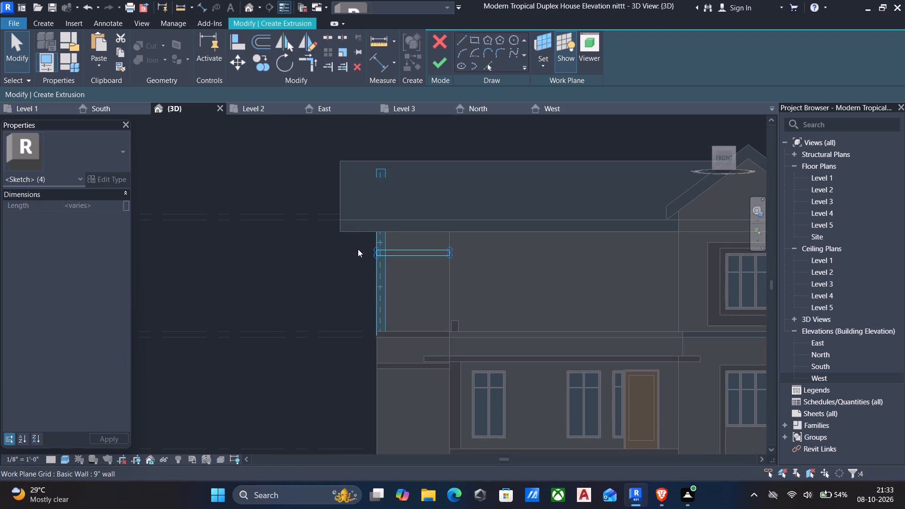
left_click(433, 61)
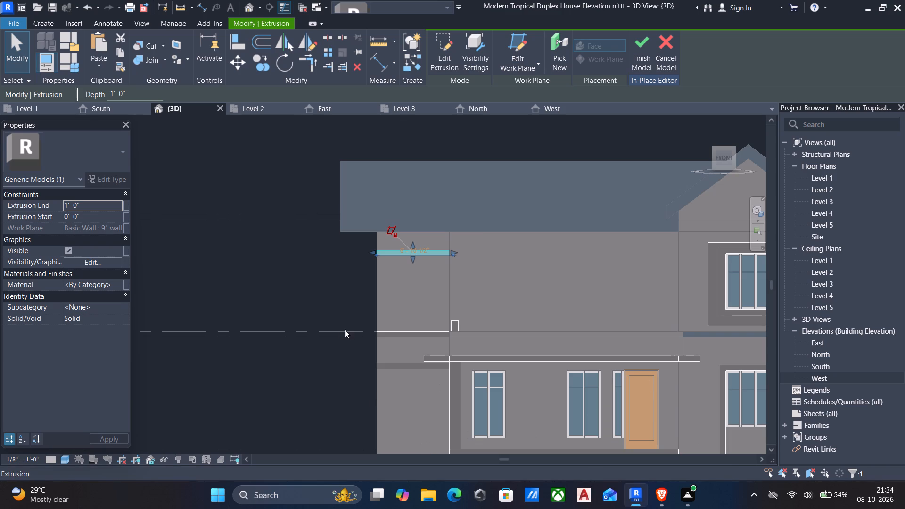
Set the new upper-floor ledge's extrusion end to 2'.
scroll(345, 329, "down", 5)
middle_click_drag(345, 332, 504, 392, "shift")
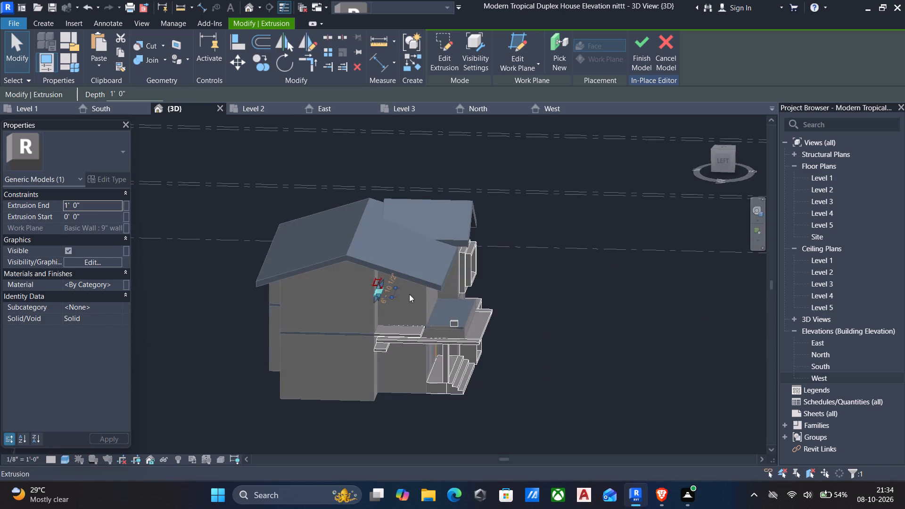
scroll(401, 290, "up", 5)
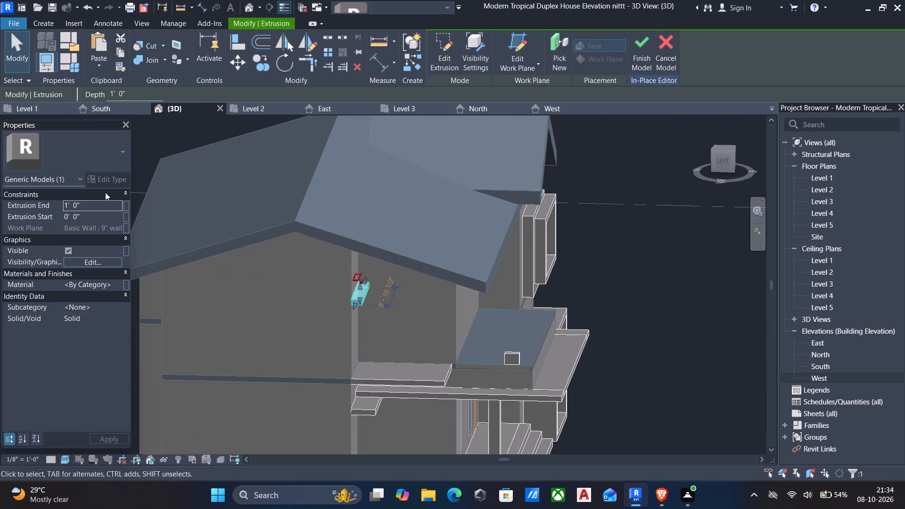
left_click(105, 202)
key("2")
key("apostrophe")
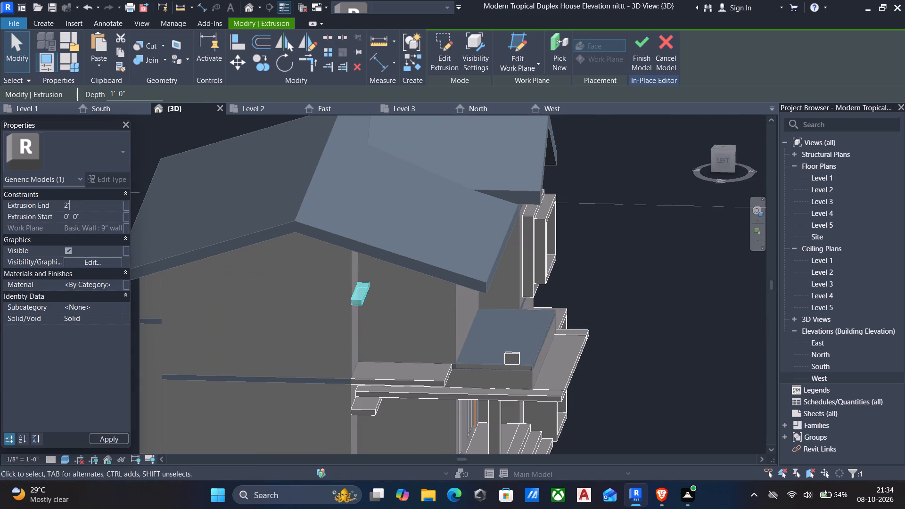
key("Return")
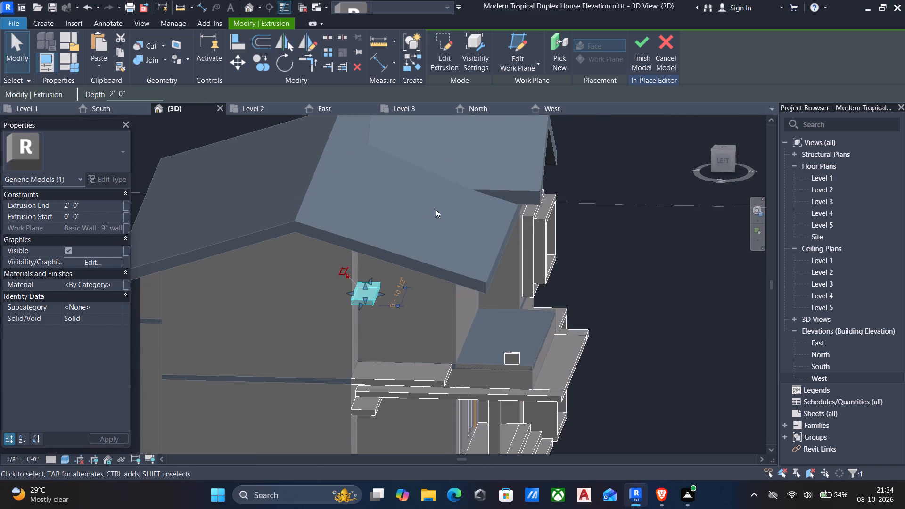
key("Escape")
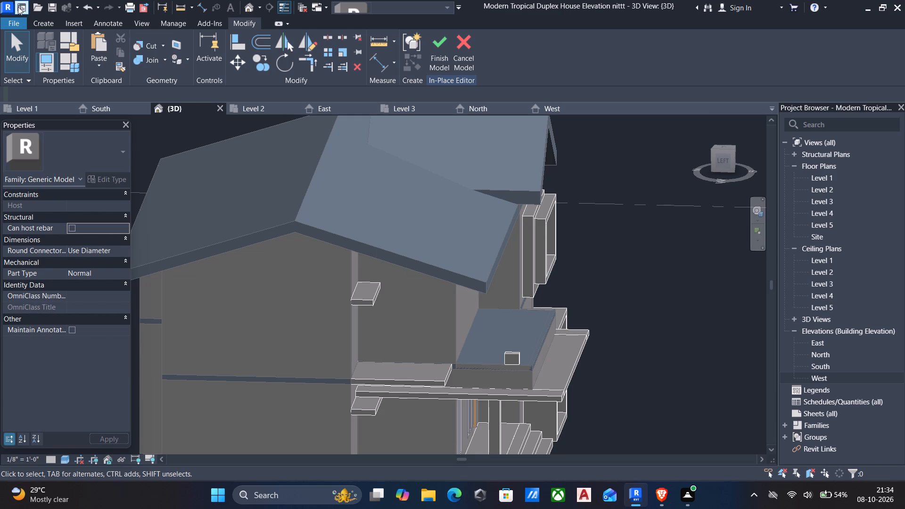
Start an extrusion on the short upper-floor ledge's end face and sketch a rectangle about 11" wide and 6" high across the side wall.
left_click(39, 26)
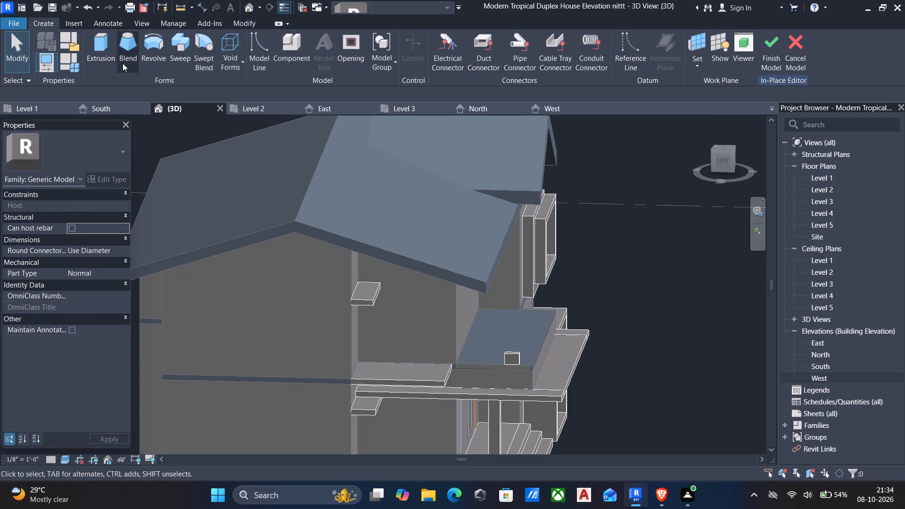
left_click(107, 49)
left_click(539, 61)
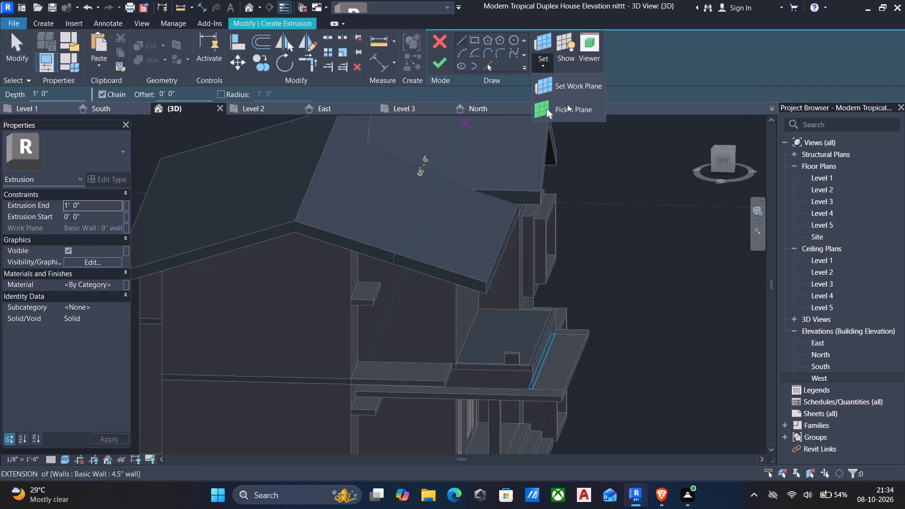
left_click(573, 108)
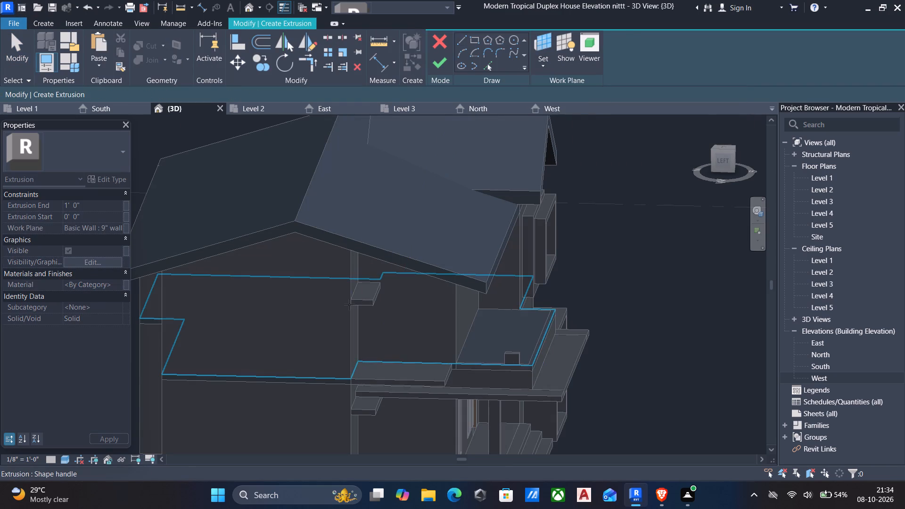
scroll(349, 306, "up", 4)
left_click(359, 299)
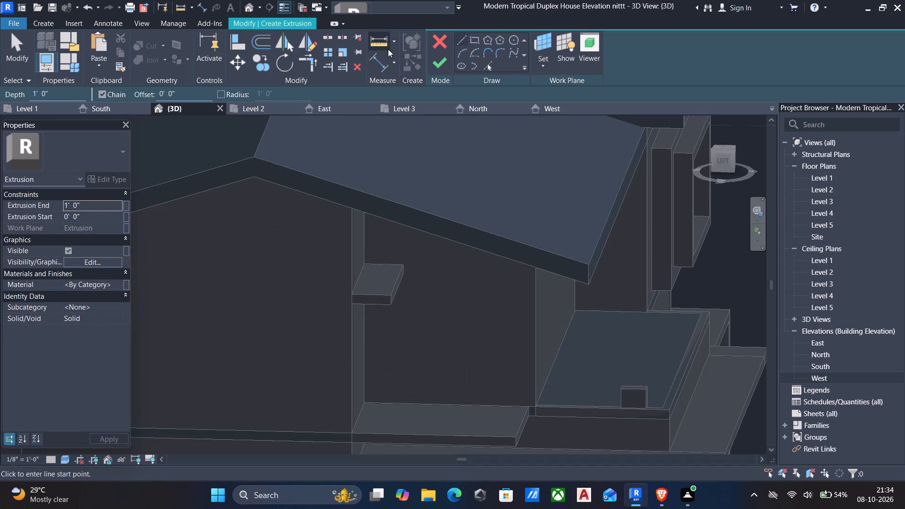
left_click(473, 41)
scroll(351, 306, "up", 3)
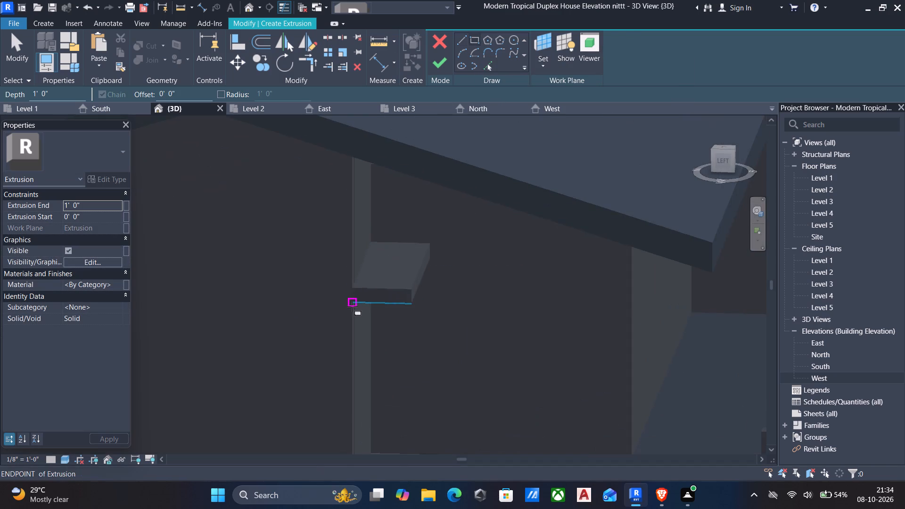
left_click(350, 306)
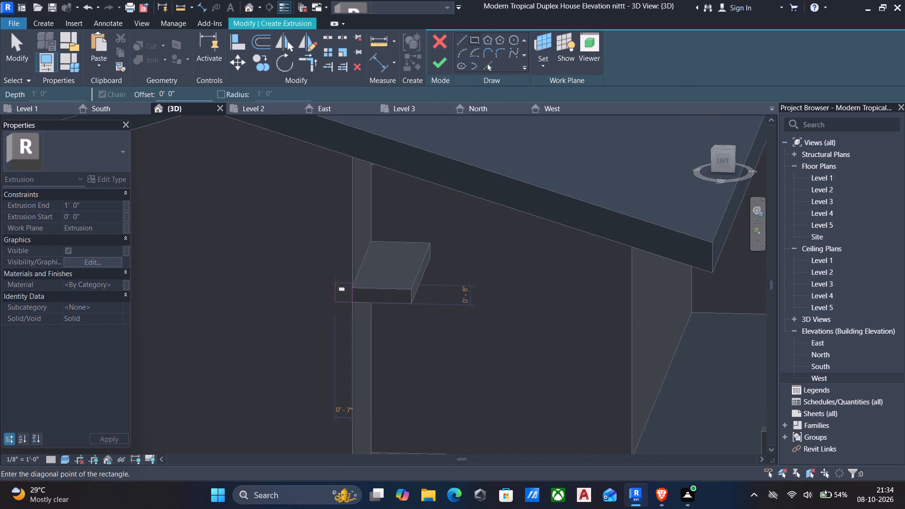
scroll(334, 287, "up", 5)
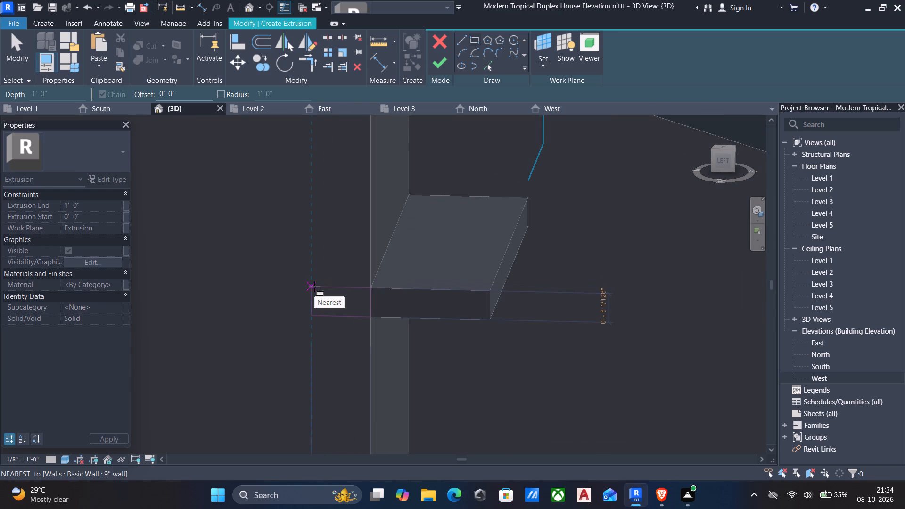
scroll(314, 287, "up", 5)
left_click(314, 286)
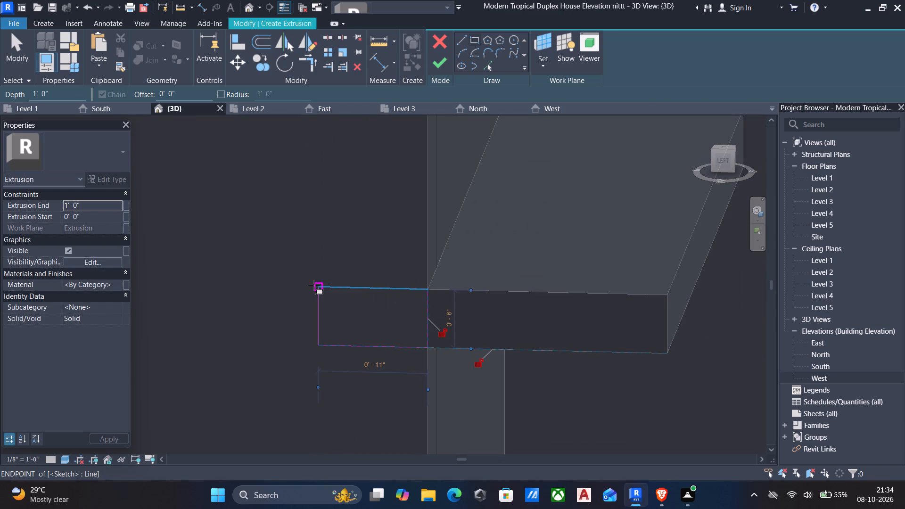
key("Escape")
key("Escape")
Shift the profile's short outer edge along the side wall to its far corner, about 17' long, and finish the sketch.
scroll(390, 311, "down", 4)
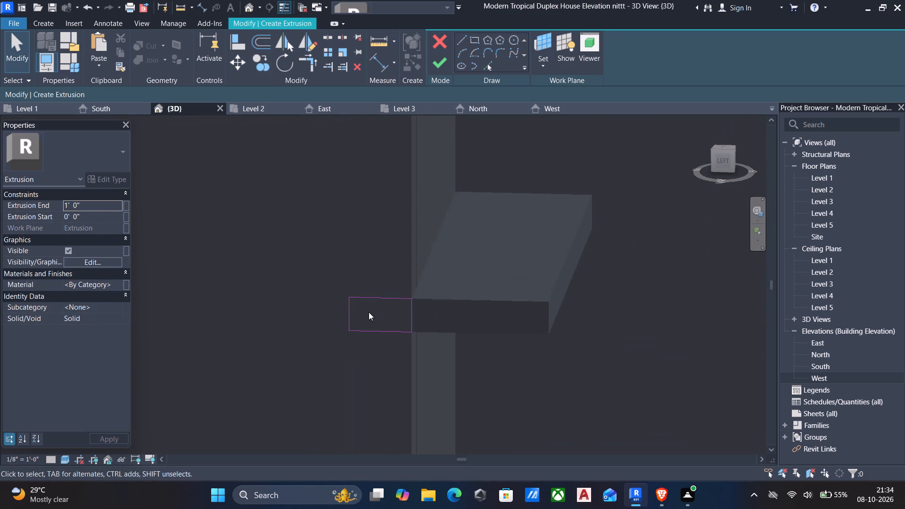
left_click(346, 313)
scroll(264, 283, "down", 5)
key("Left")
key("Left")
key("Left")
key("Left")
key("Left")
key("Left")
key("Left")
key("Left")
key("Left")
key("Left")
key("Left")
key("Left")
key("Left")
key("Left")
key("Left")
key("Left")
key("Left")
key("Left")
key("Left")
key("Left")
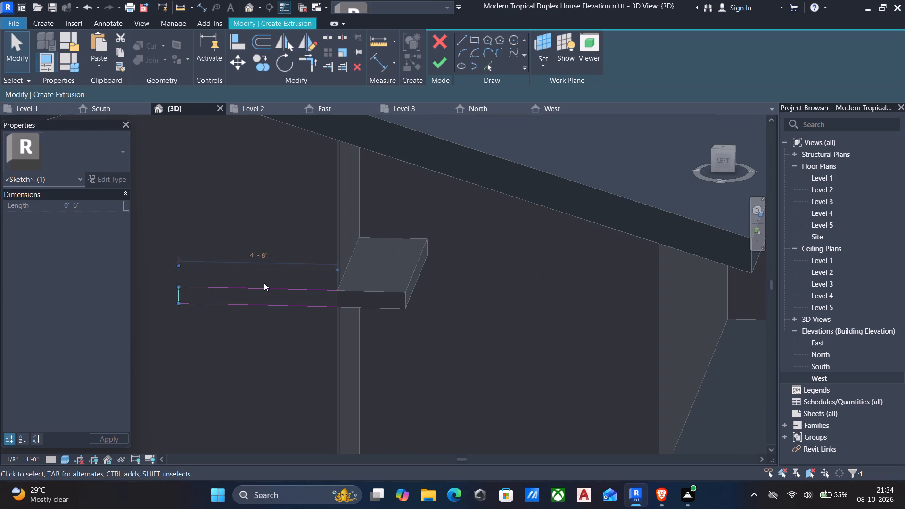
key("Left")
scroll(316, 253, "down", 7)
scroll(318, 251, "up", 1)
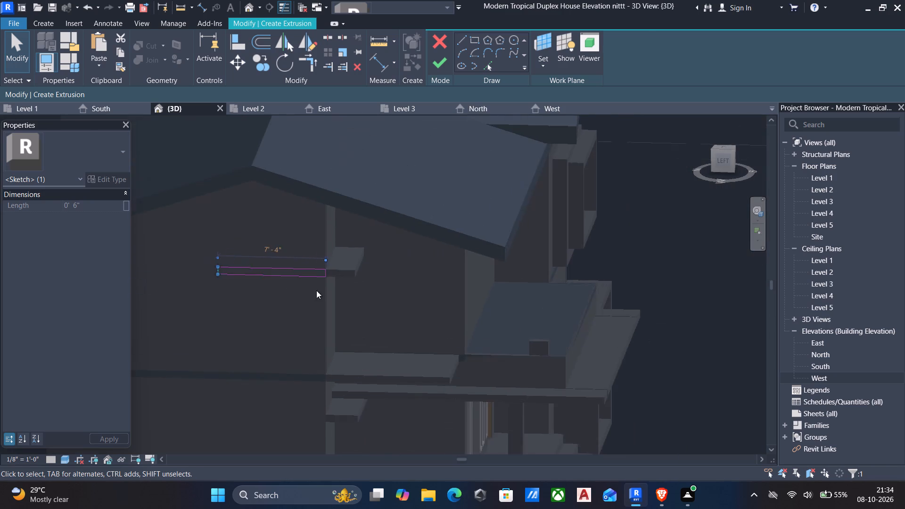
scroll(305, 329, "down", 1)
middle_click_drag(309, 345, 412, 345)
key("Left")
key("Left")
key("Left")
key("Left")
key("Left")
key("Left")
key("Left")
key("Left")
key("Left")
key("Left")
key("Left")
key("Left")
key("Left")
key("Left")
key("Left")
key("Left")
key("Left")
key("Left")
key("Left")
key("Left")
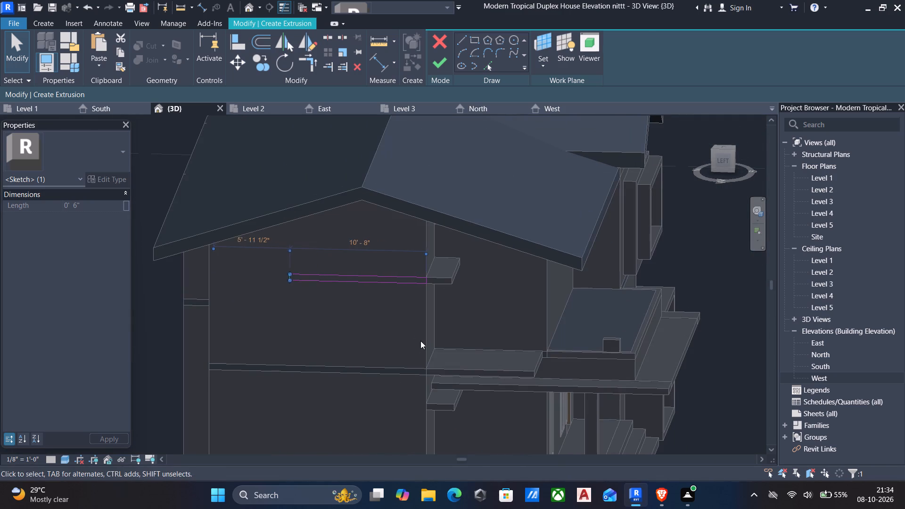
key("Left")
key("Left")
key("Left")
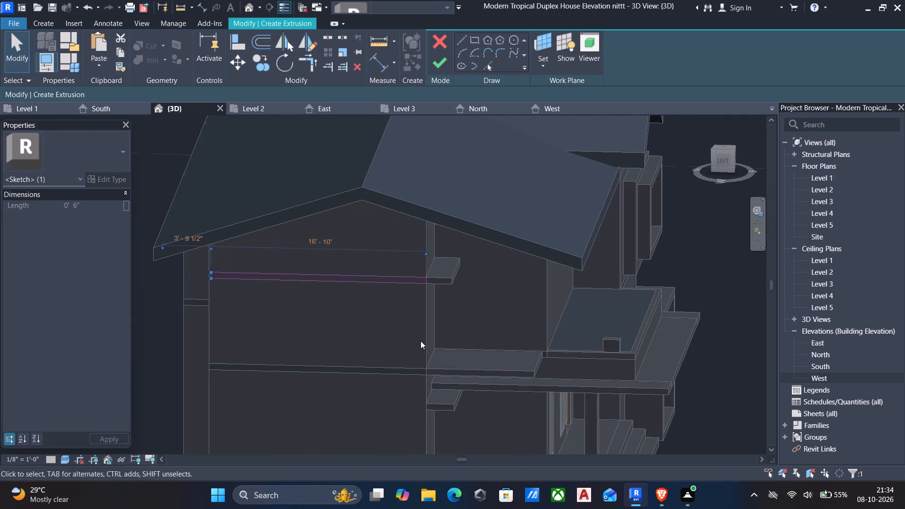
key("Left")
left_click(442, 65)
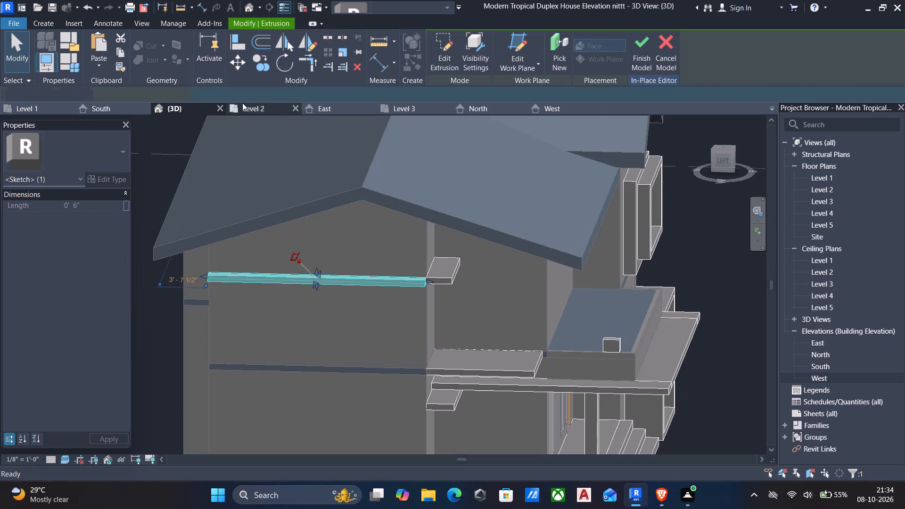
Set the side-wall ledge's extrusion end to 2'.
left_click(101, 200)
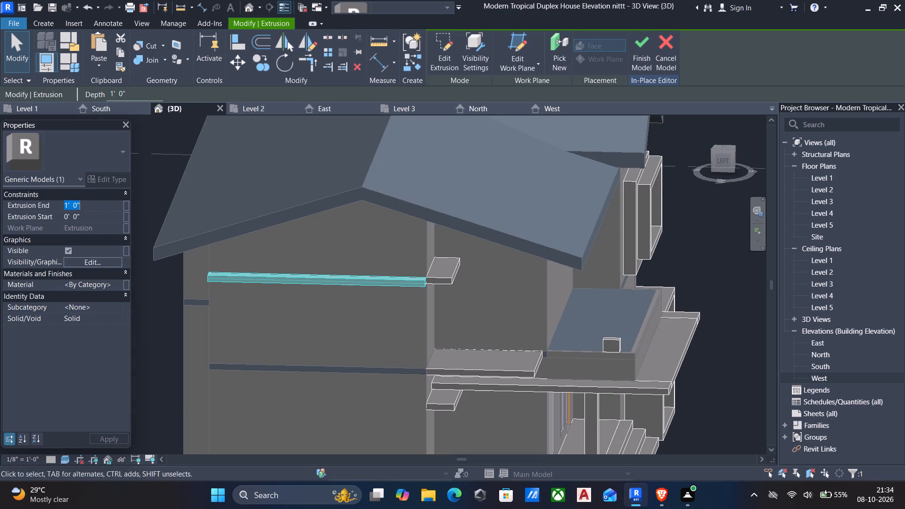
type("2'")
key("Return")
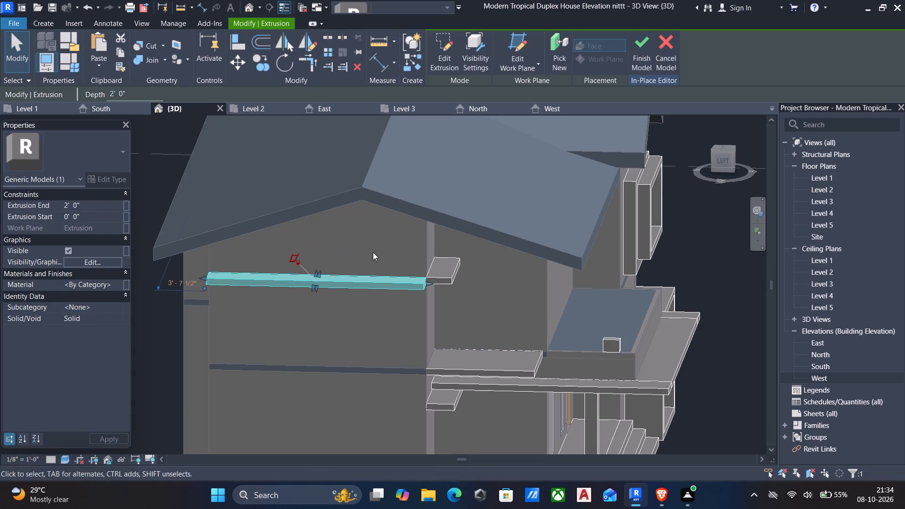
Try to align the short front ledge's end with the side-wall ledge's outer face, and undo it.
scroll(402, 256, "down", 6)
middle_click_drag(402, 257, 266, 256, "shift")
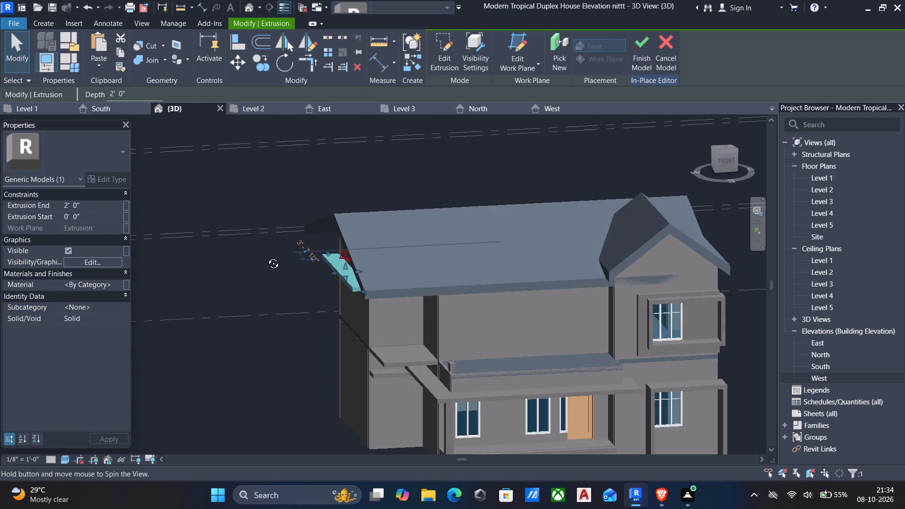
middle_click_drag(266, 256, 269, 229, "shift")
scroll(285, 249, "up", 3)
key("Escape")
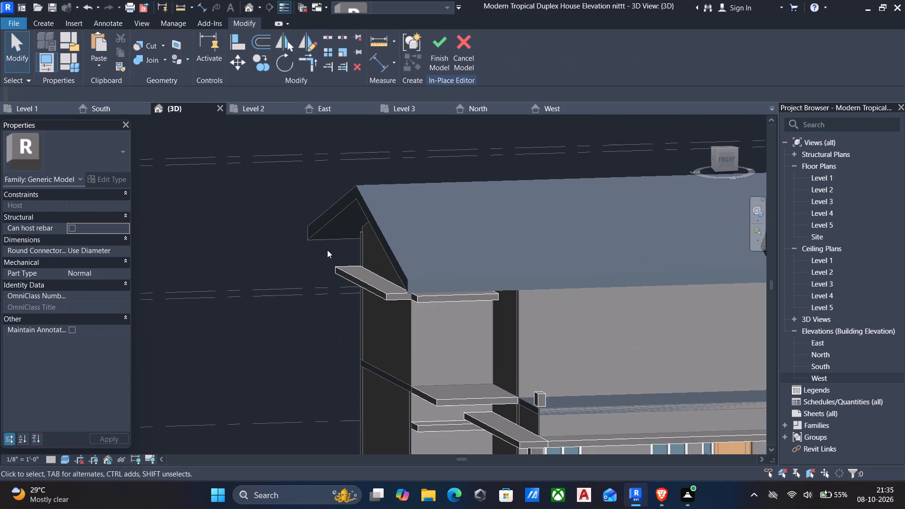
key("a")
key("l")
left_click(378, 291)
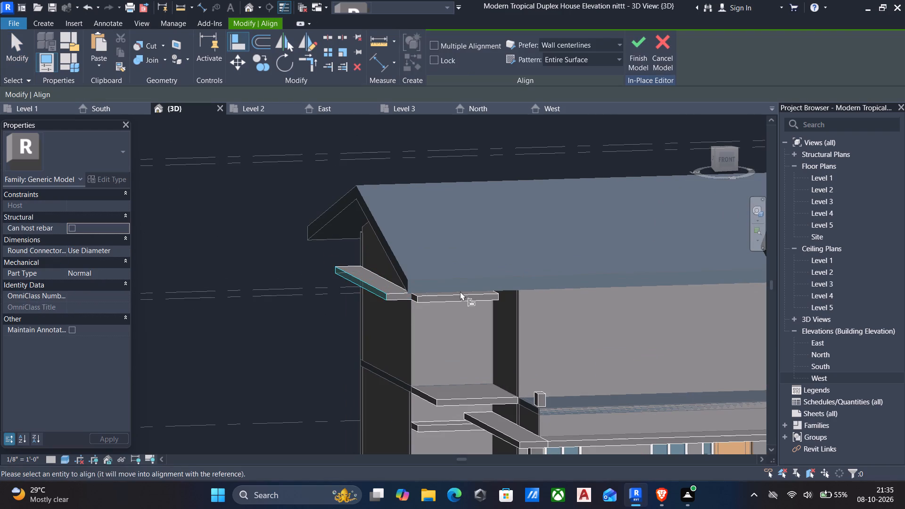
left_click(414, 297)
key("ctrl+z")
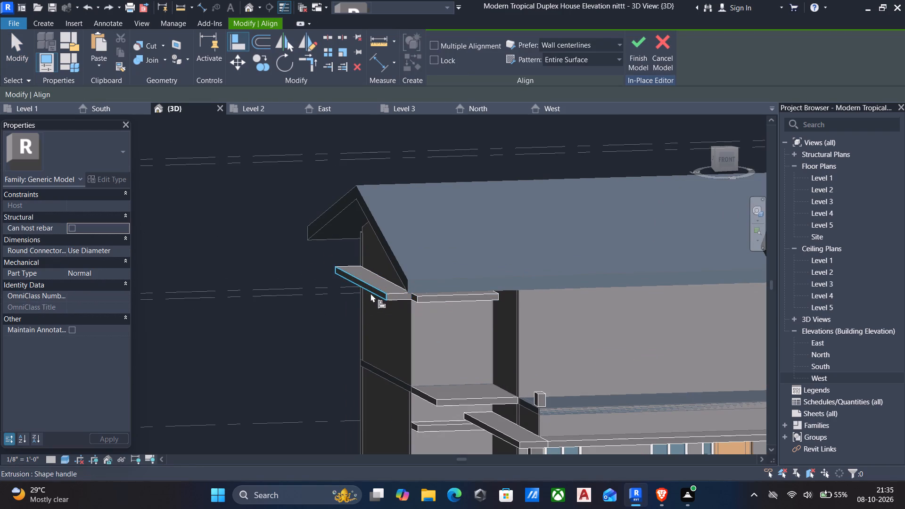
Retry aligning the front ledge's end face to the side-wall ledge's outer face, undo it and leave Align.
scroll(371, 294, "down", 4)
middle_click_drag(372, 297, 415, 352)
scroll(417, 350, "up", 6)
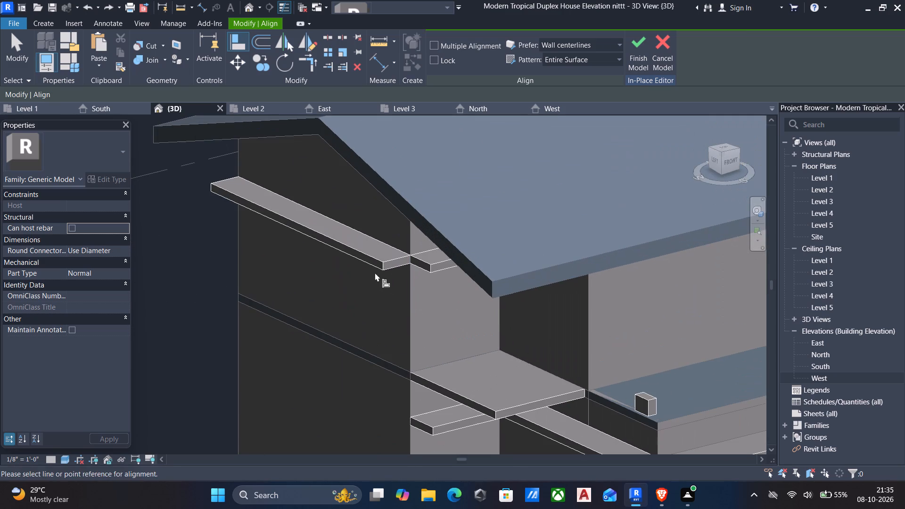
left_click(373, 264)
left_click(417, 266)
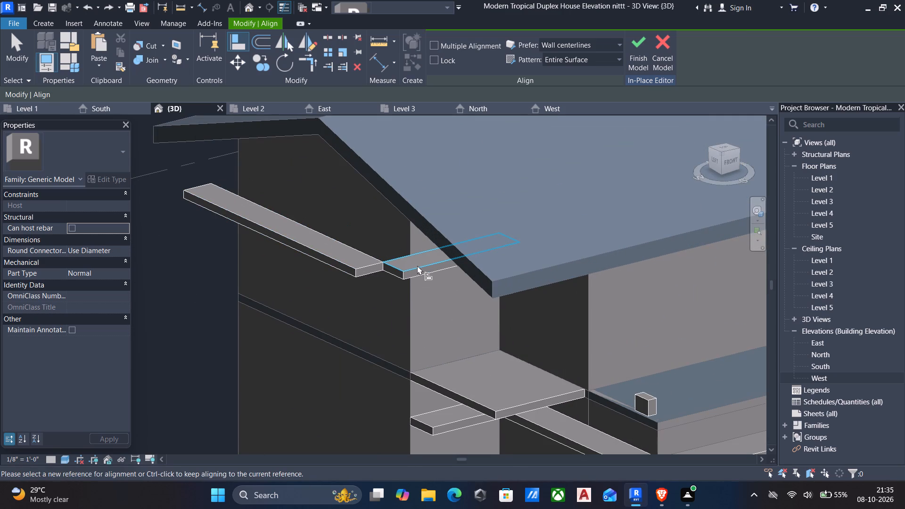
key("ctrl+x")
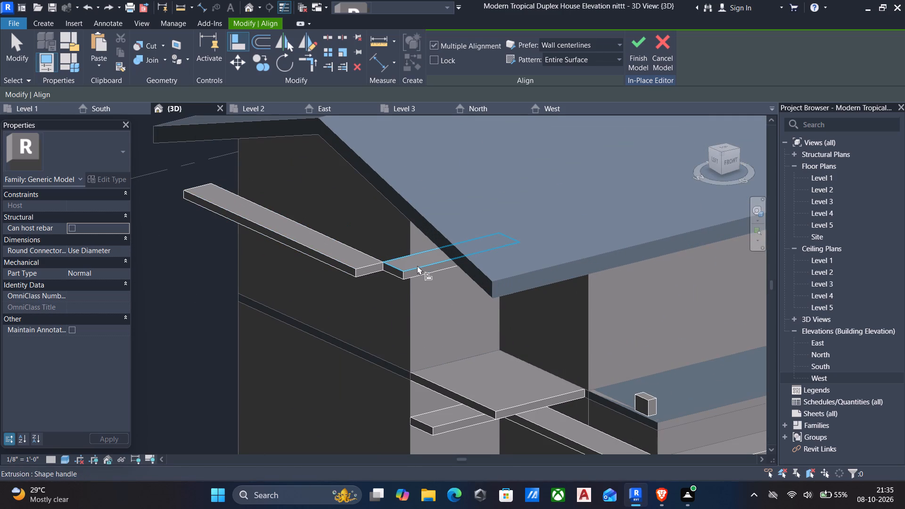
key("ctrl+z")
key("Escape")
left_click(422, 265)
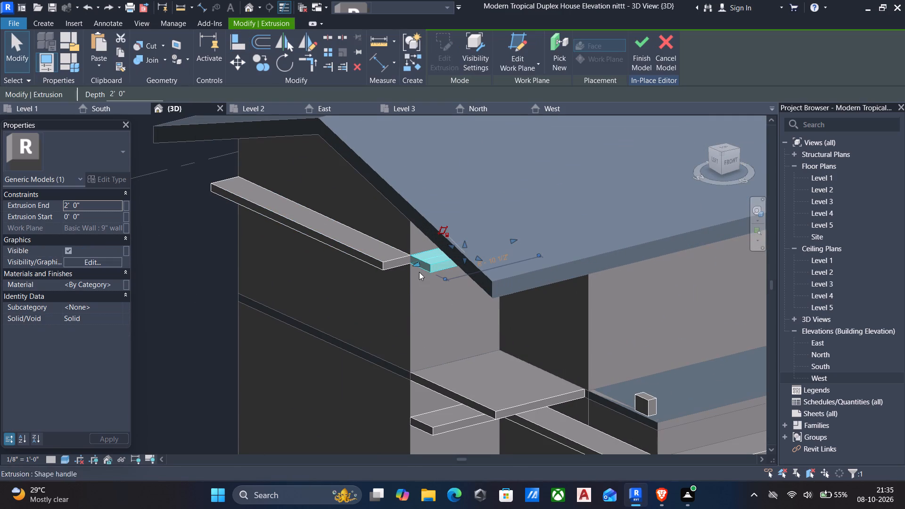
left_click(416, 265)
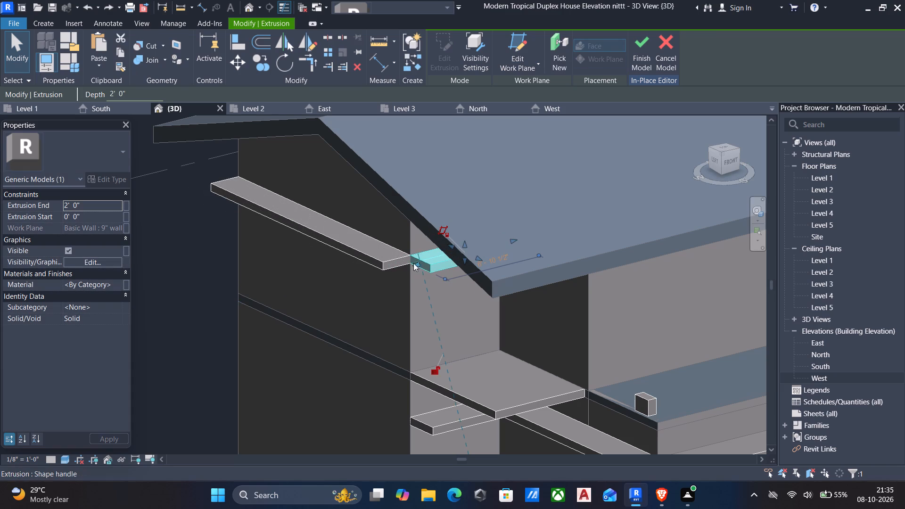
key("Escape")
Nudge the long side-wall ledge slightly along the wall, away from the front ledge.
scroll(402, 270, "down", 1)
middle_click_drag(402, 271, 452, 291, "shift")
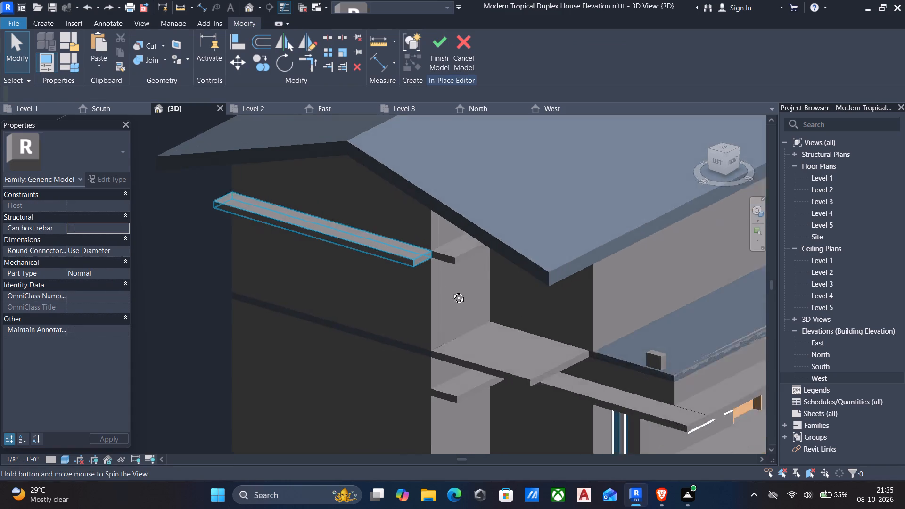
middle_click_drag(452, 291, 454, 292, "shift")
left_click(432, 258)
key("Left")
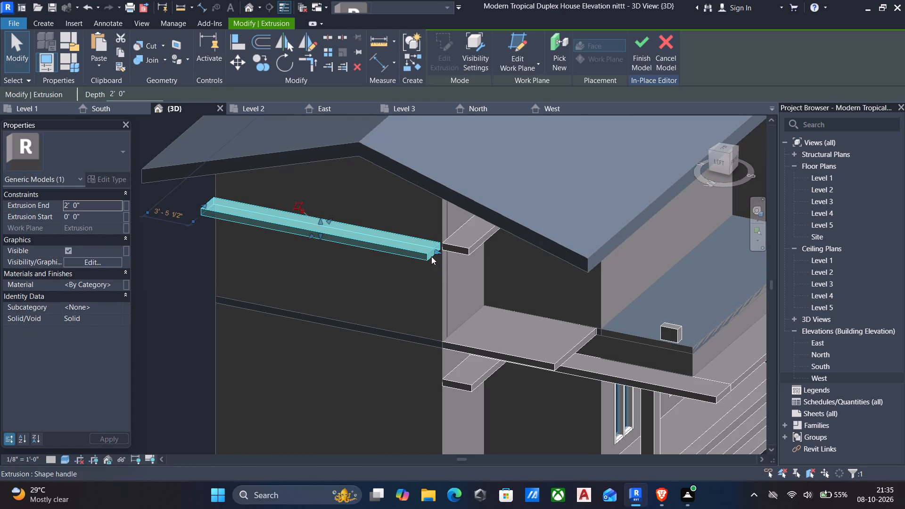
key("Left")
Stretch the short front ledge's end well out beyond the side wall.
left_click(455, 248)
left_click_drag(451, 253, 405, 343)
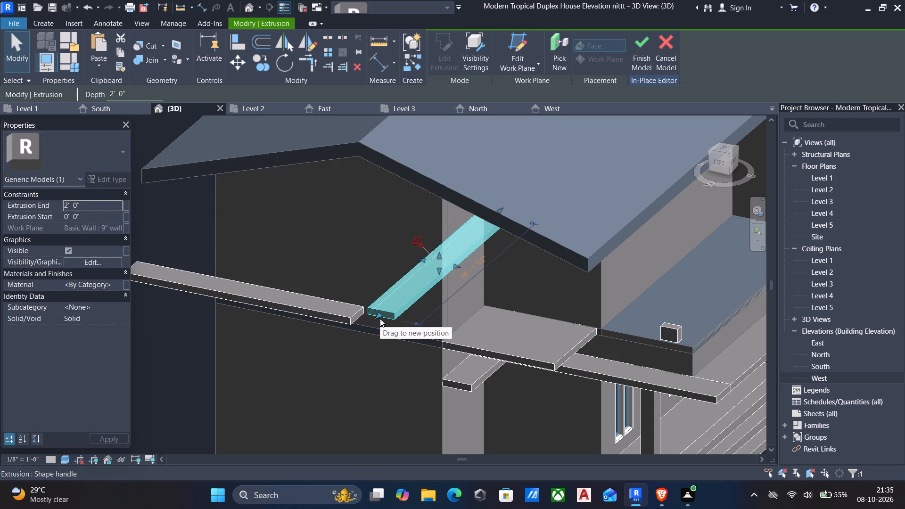
Pull the front ledge's end back so that it stops just inside the side wall's corner.
left_click_drag(379, 316, 456, 248)
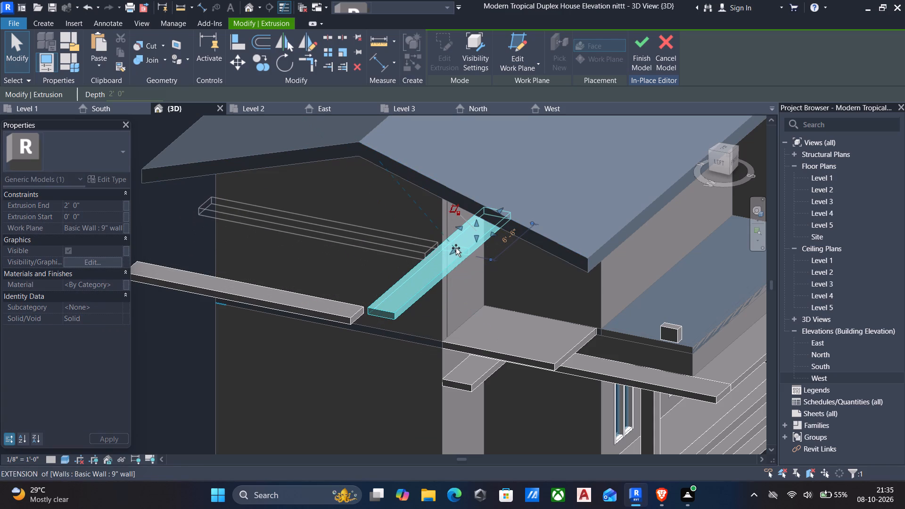
left_click_drag(456, 248, 459, 244)
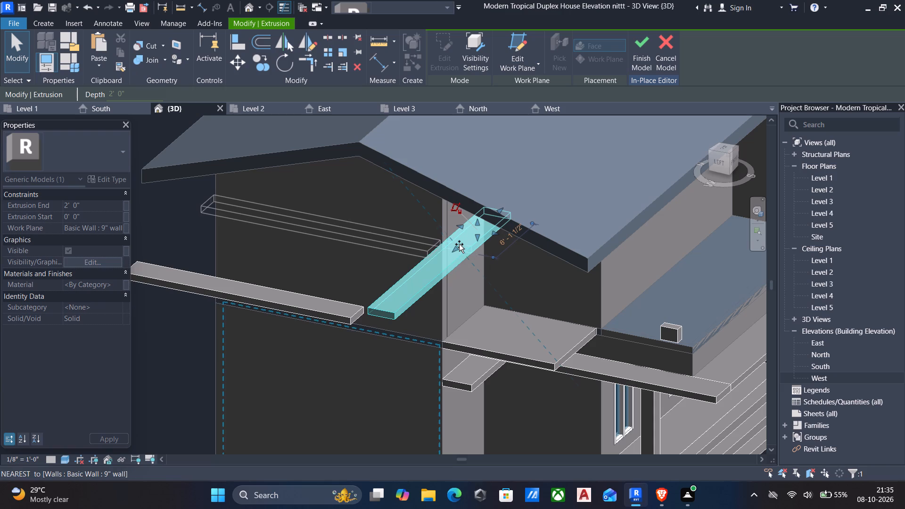
left_click_drag(459, 244, 459, 244)
key("Escape")
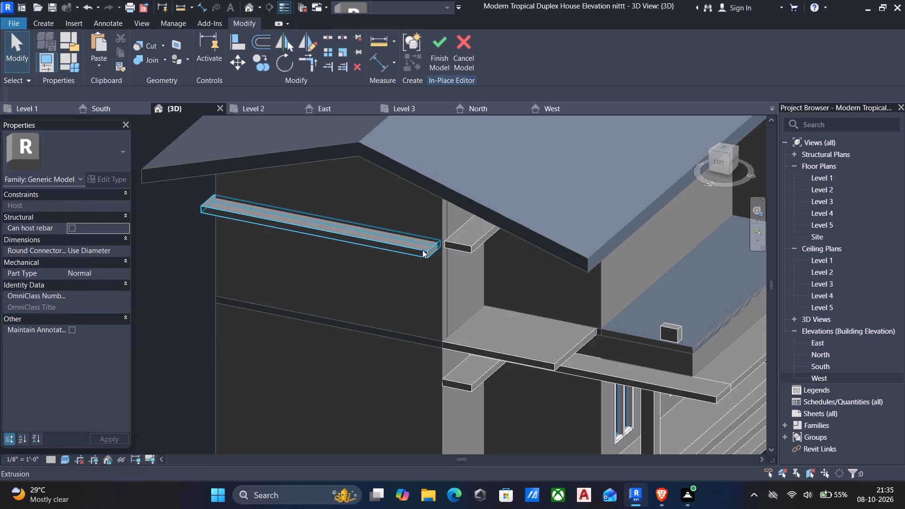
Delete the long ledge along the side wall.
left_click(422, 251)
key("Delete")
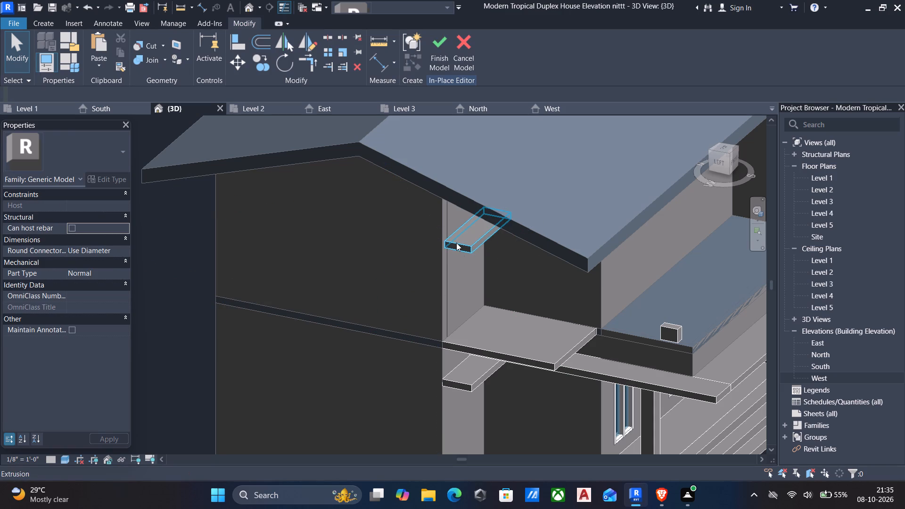
Start a new in-place extrusion and set its work plane to the face of the left side wall.
left_click(36, 18)
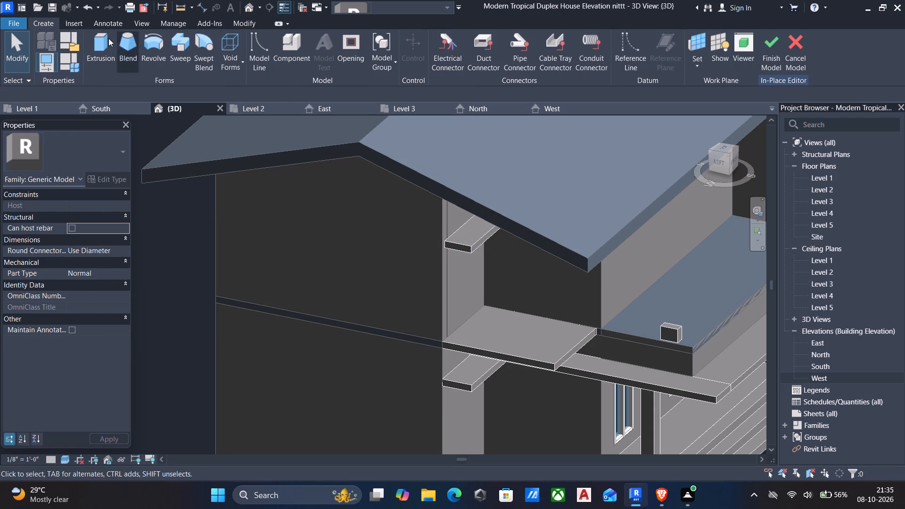
left_click(102, 42)
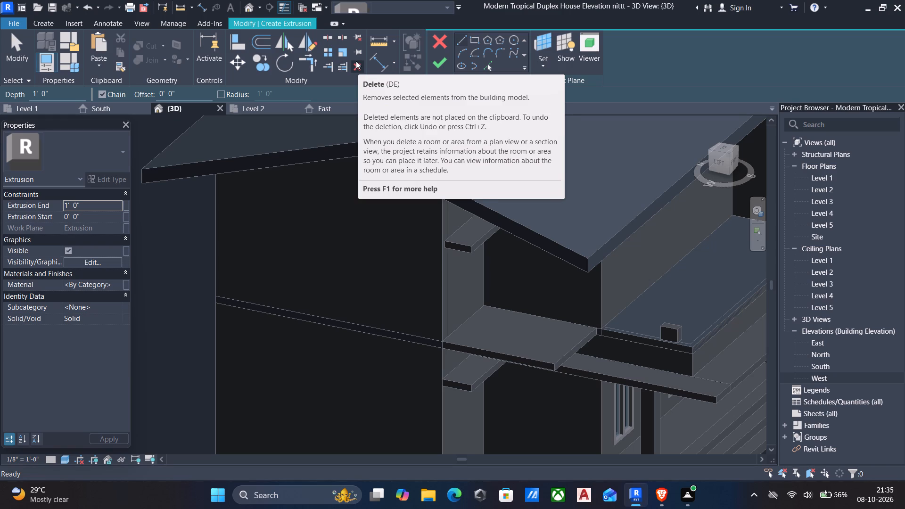
scroll(397, 51, "up", 1)
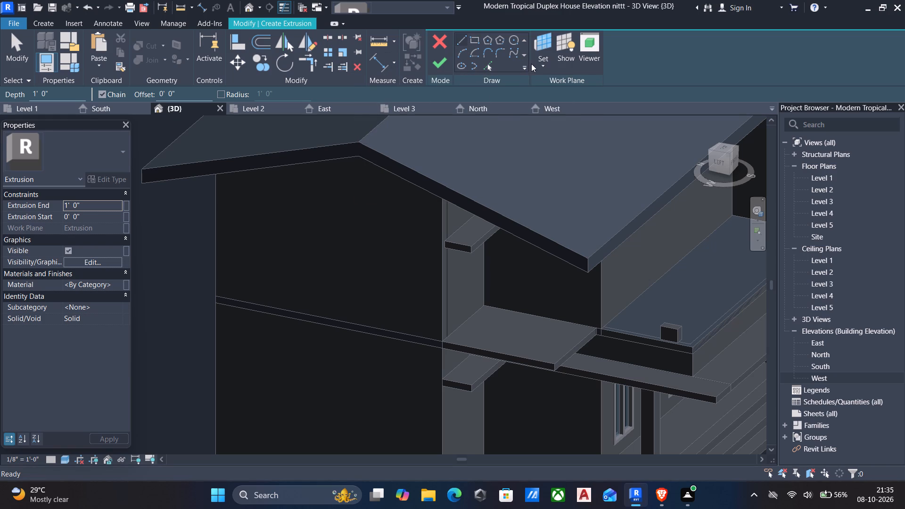
left_click(532, 65)
left_click(558, 107)
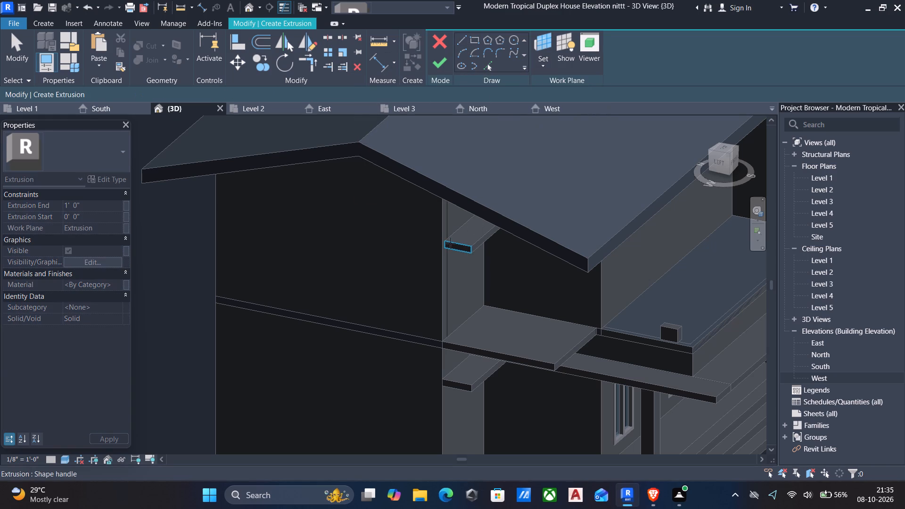
left_click(438, 235)
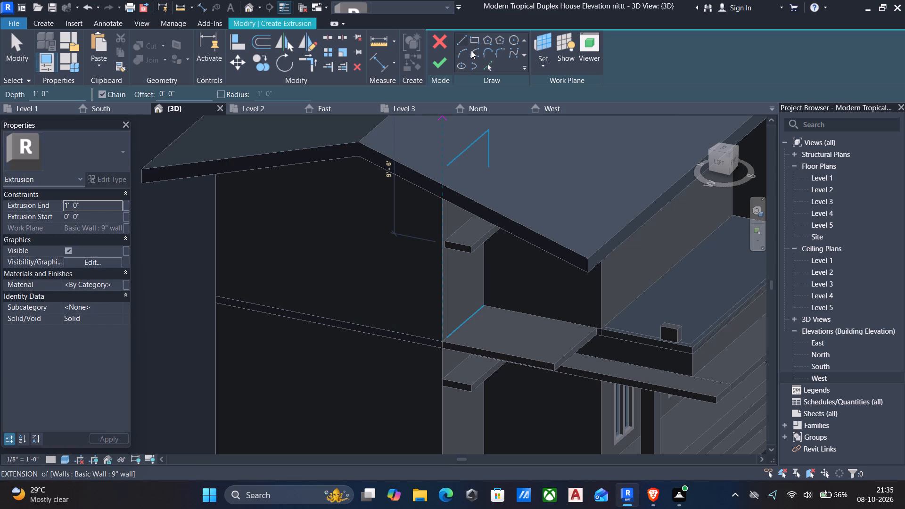
Sketch a rectangle about 8" by 6" on the side wall, level with the upper front ledge's end, and extrude it 1'-0".
left_click_drag(471, 40, 469, 65)
scroll(448, 230, "up", 5)
scroll(453, 270, "up", 6)
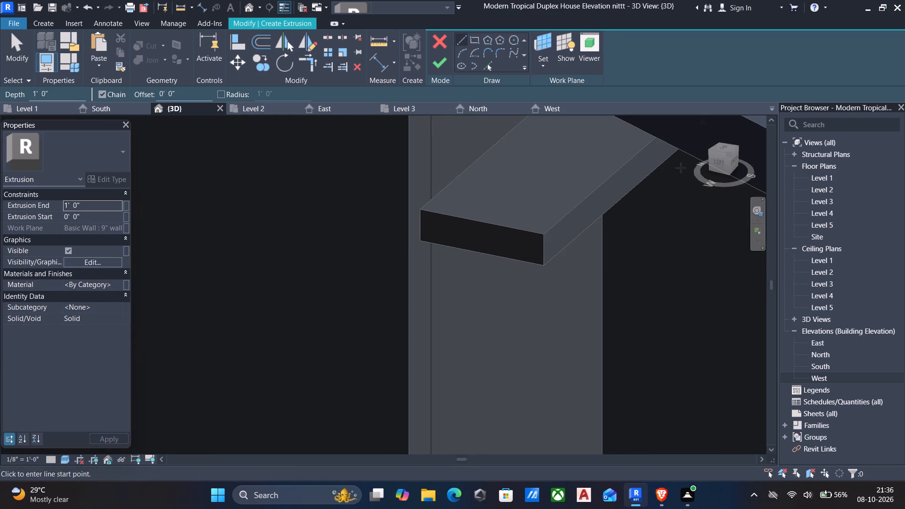
left_click(713, 165)
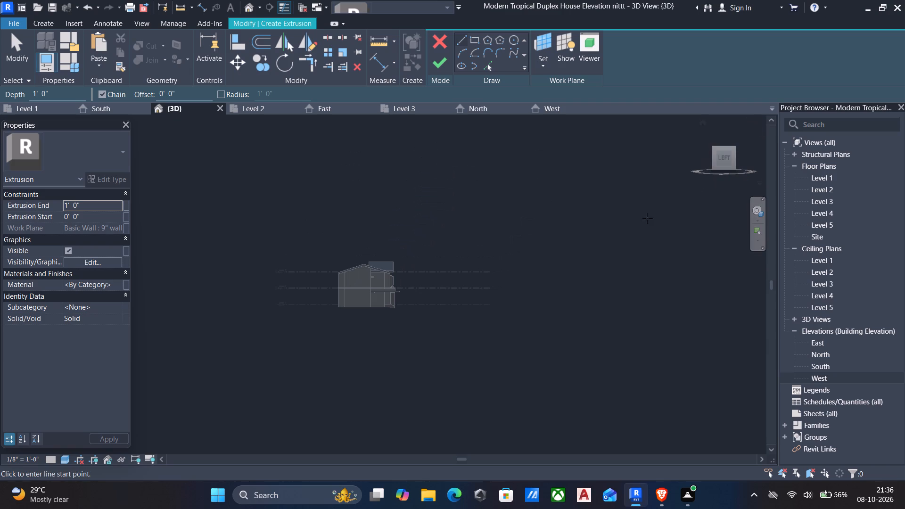
scroll(400, 320, "up", 6)
scroll(350, 228, "up", 6)
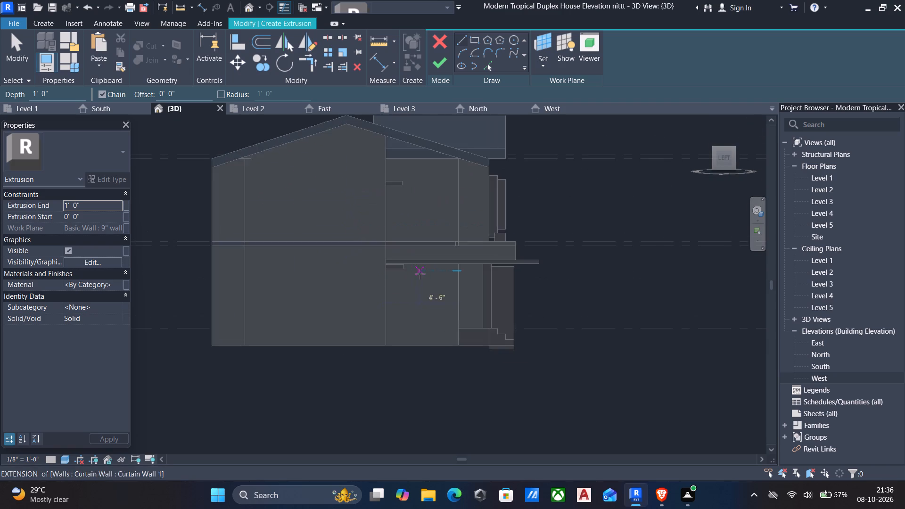
scroll(420, 274, "up", 6)
scroll(414, 168, "down", 1)
middle_click_drag(408, 196, 435, 347)
scroll(435, 347, "up", 1)
scroll(376, 228, "up", 6)
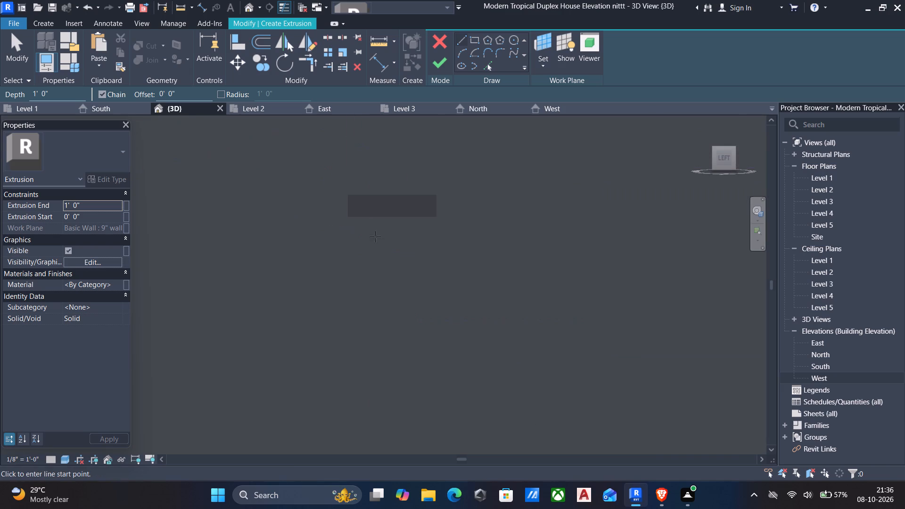
left_click(349, 197)
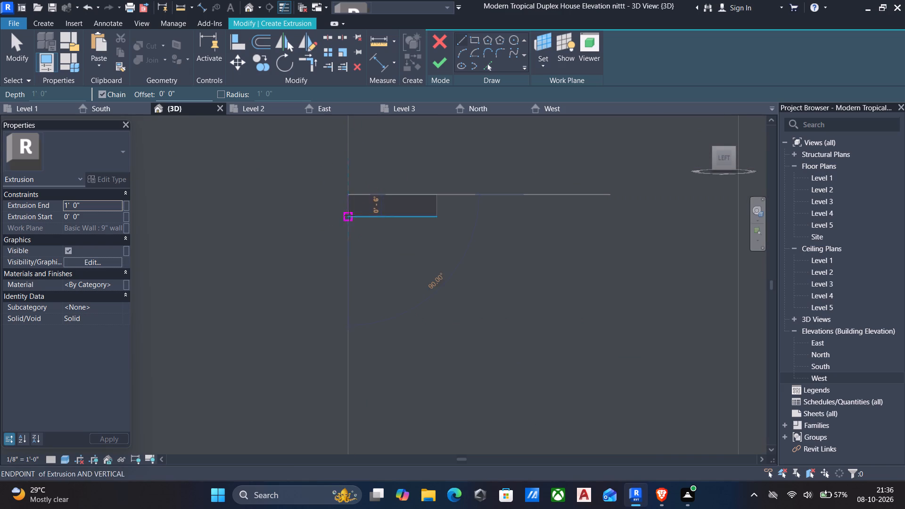
key("Escape")
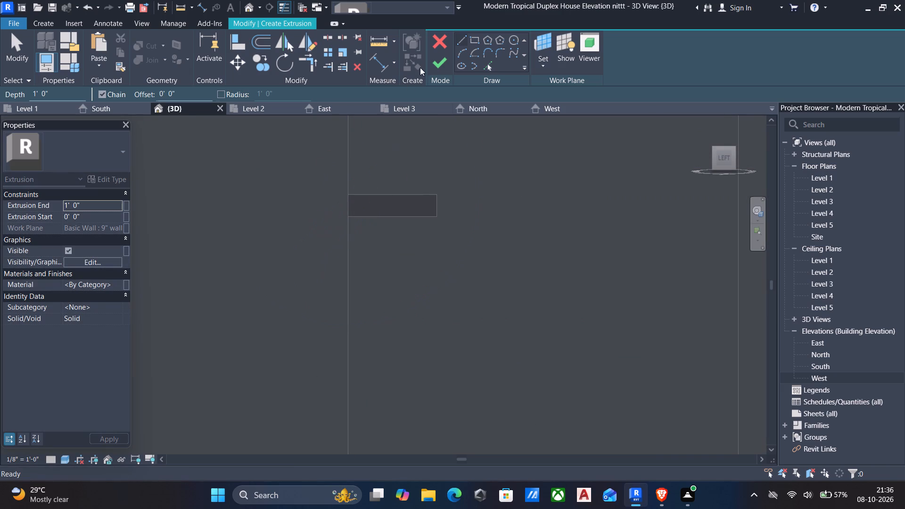
left_click(469, 38)
scroll(342, 219, "up", 3)
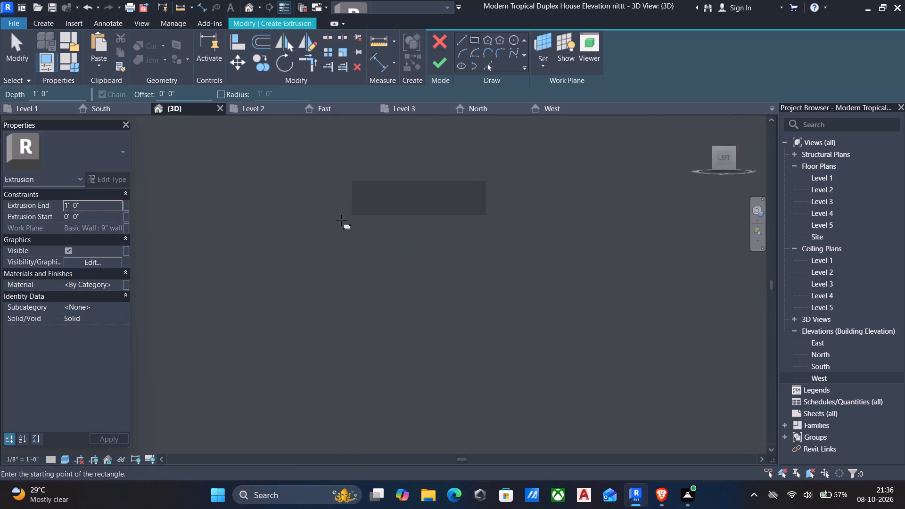
left_click(348, 213)
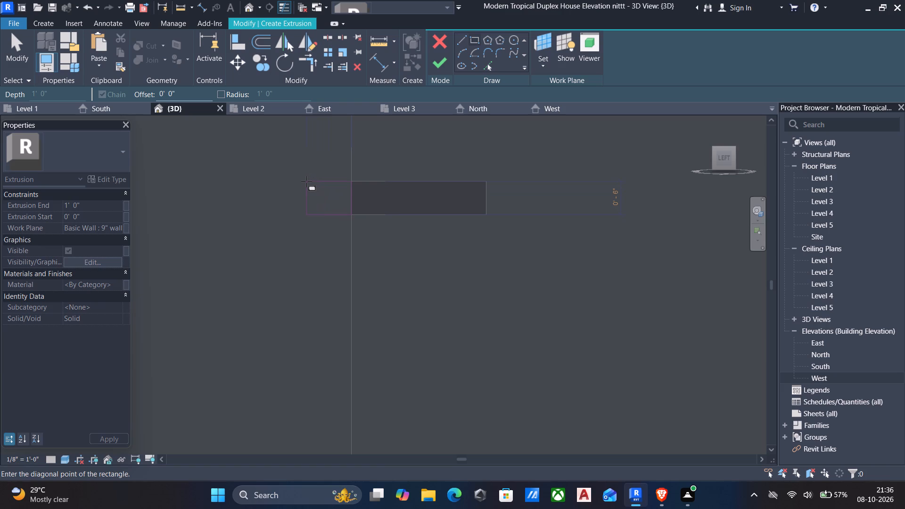
left_click(306, 181)
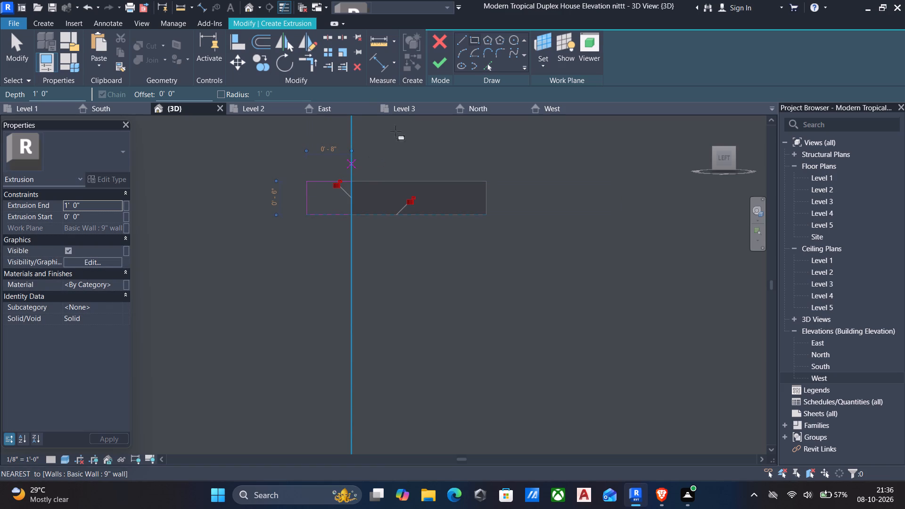
key("Escape")
left_click(433, 67)
Align the small block's rear end with the rear wall face so that it runs along the side wall as a ledge.
scroll(452, 116, "down", 5)
middle_click_drag(453, 148, 416, 201, "shift")
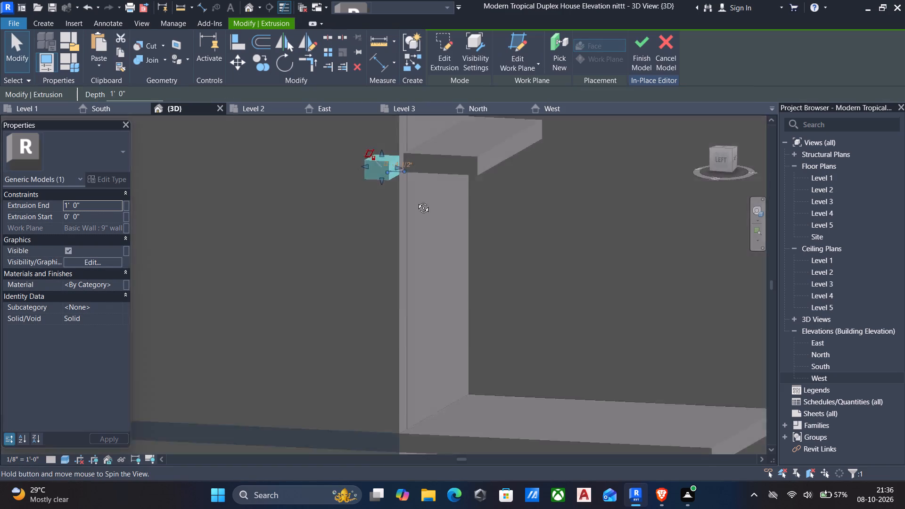
middle_click_drag(416, 201, 372, 237, "shift")
scroll(373, 235, "up", 1)
middle_click_drag(382, 224, 387, 226)
scroll(389, 223, "down", 1)
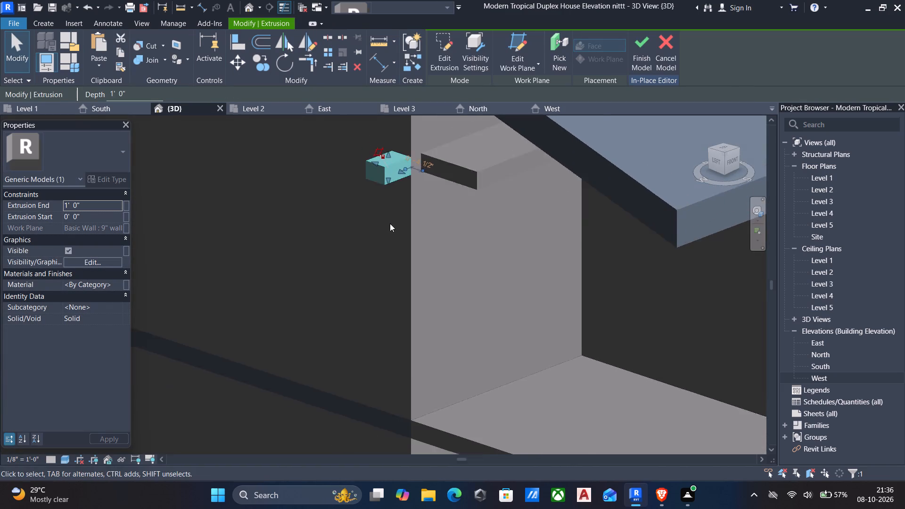
scroll(390, 223, "down", 3)
middle_click_drag(390, 225, 464, 247, "shift")
scroll(423, 206, "down", 3)
middle_click_drag(422, 216, 520, 236)
scroll(522, 236, "up", 1)
scroll(480, 230, "down", 1)
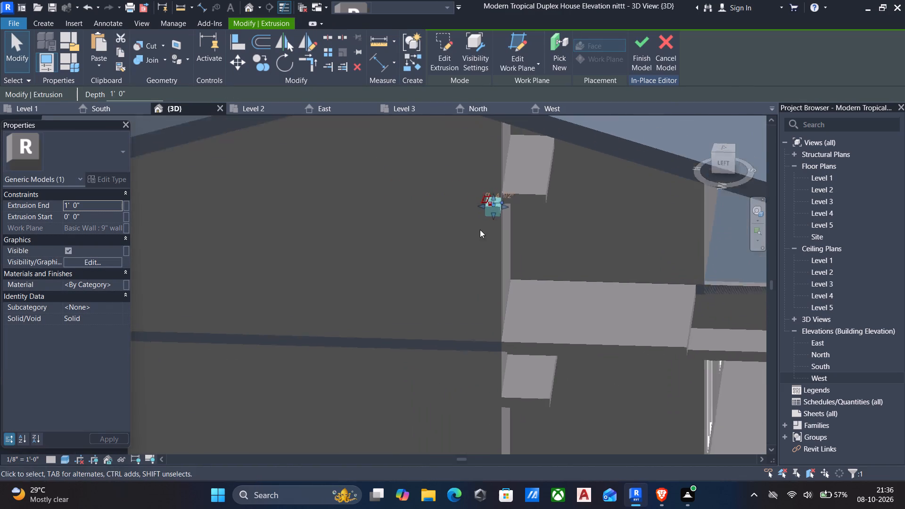
scroll(480, 230, "down", 2)
middle_click_drag(476, 237, 498, 229)
key("a")
key("l")
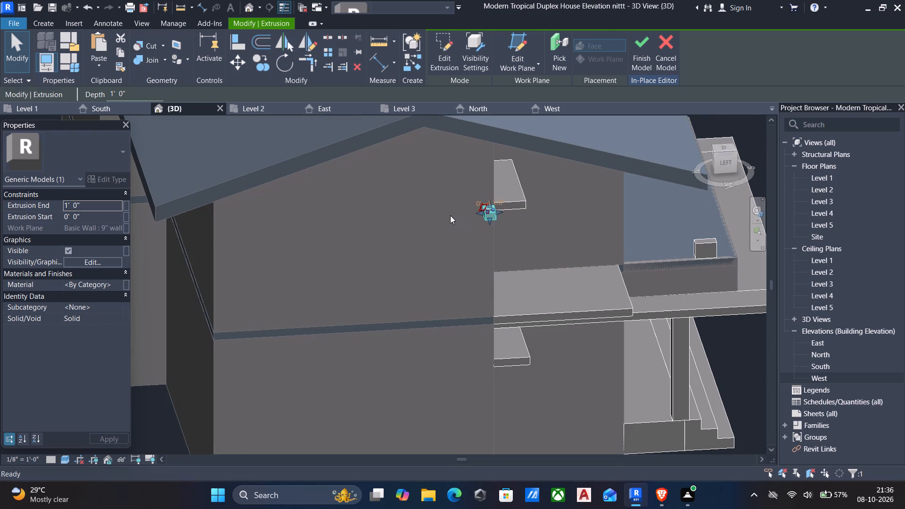
left_click(210, 231)
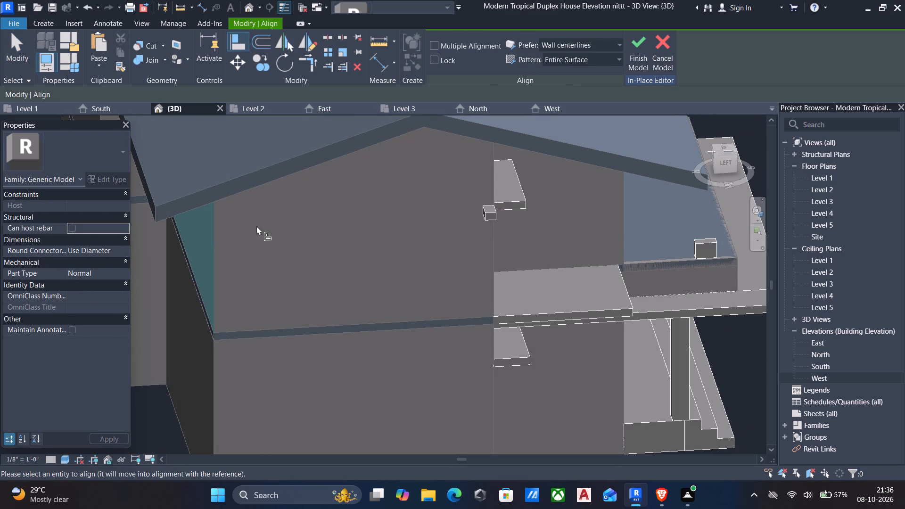
scroll(518, 227, "up", 3)
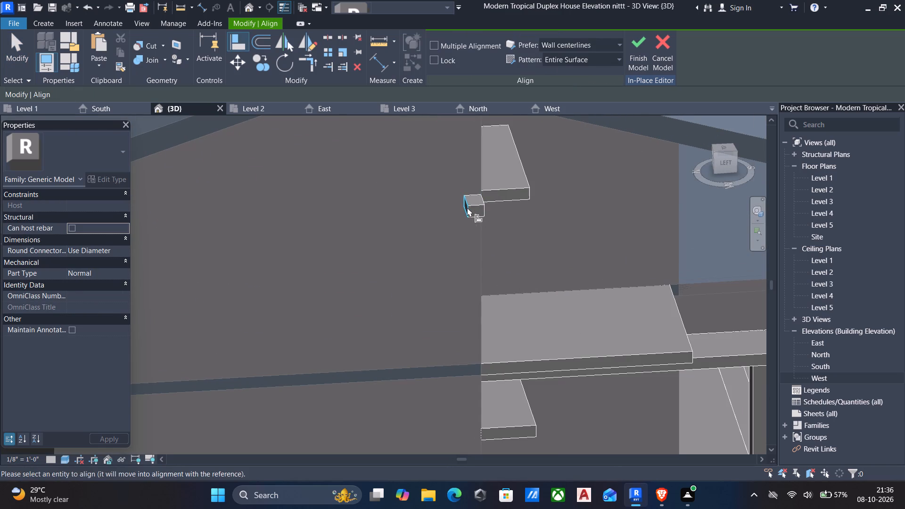
left_click(467, 207)
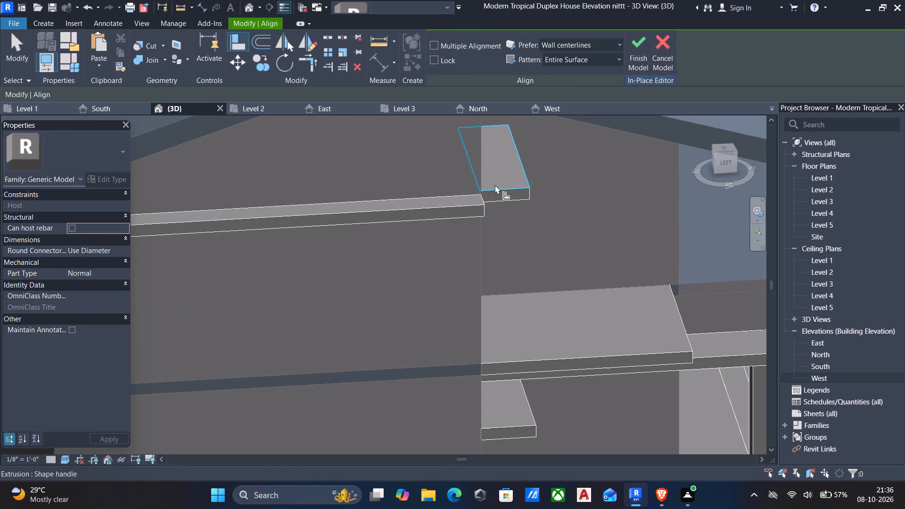
key("Escape")
key("Escape")
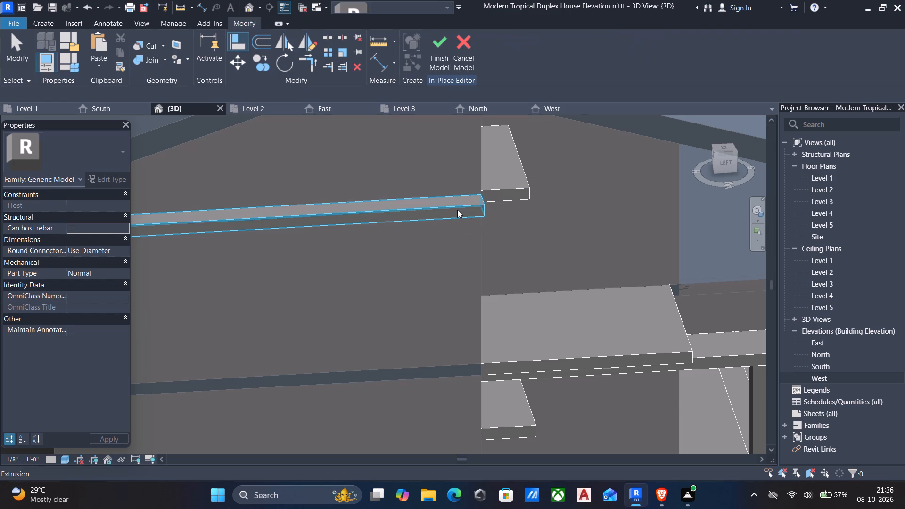
Set the side-wall ledge's extrusion end to 2'.
left_click(452, 204)
left_click(99, 205)
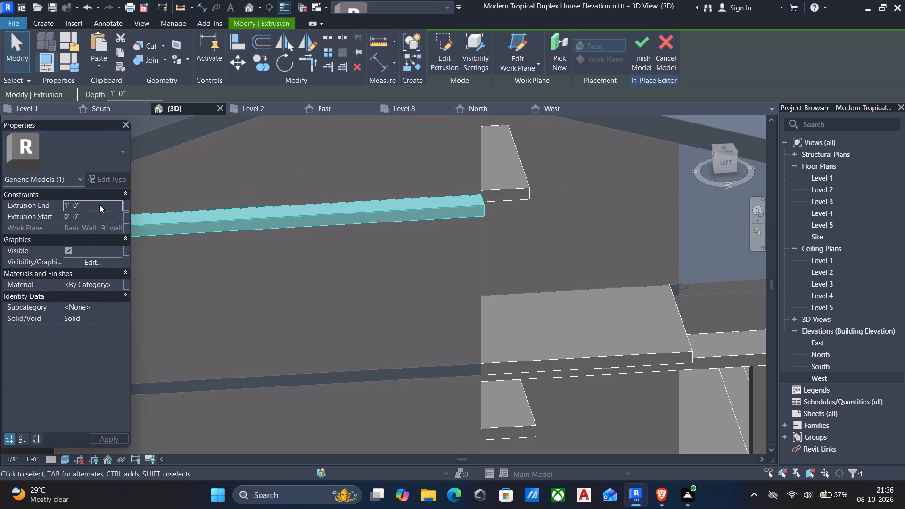
key("2")
key("apostrophe")
key("Return")
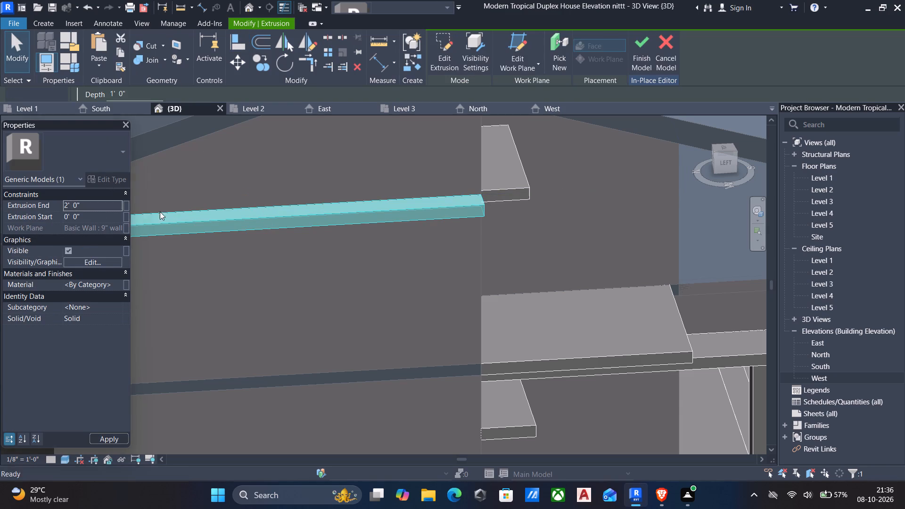
Align the upper front ledge's end face with the outer face of the side-wall ledge so they meet at the corner.
scroll(194, 222, "down", 6)
middle_click_drag(339, 244, 281, 230)
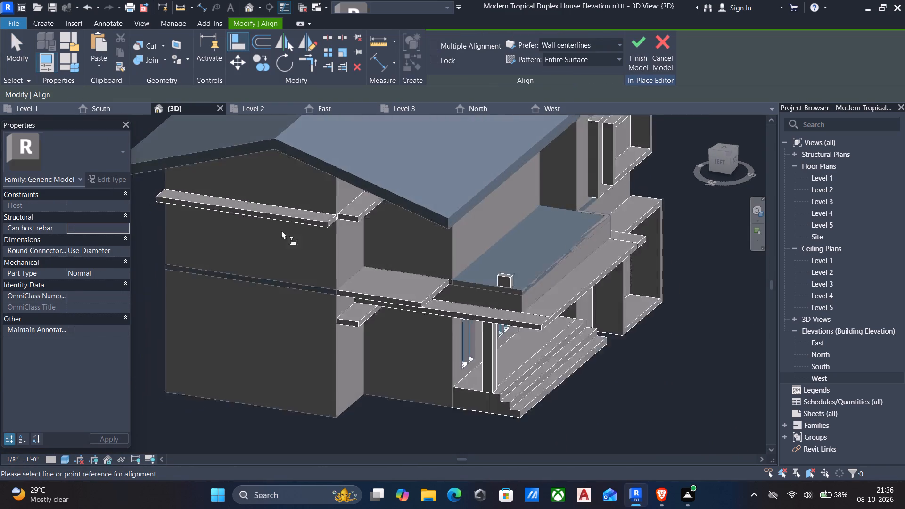
scroll(282, 231, "up", 4)
key("a")
key("l")
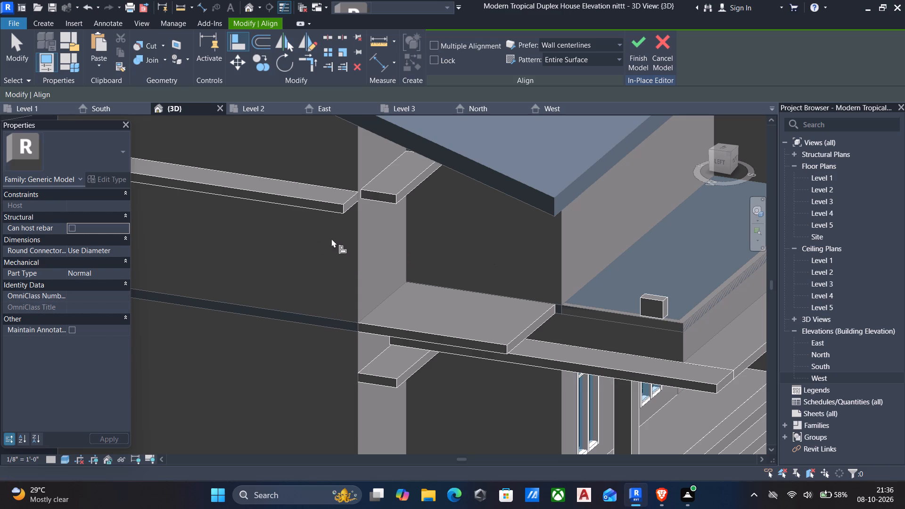
left_click(316, 202)
left_click(374, 195)
Examine the wrap-around ledge at the upper-left corner and the overall front facade.
scroll(379, 200, "down", 5)
middle_click_drag(386, 219, 301, 125)
scroll(301, 124, "up", 1)
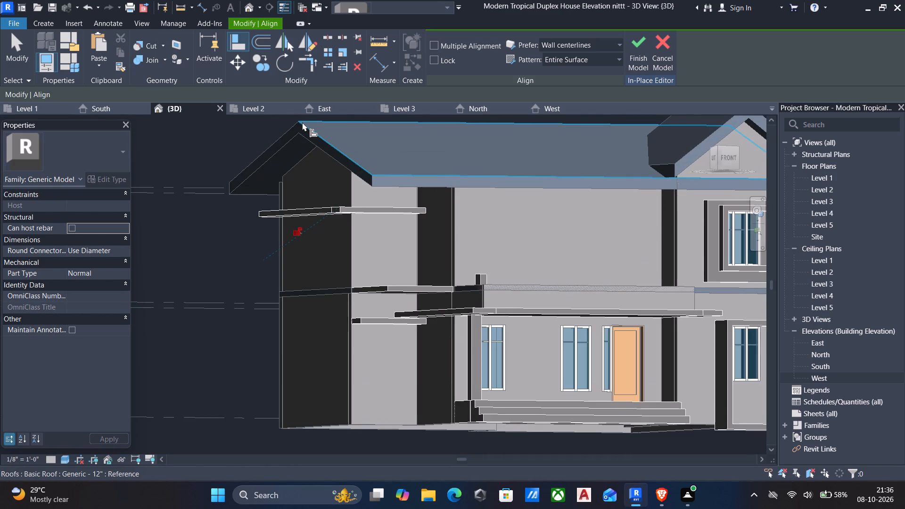
middle_click_drag(362, 165, 335, 189, "shift")
scroll(335, 187, "down", 6)
key("Escape")
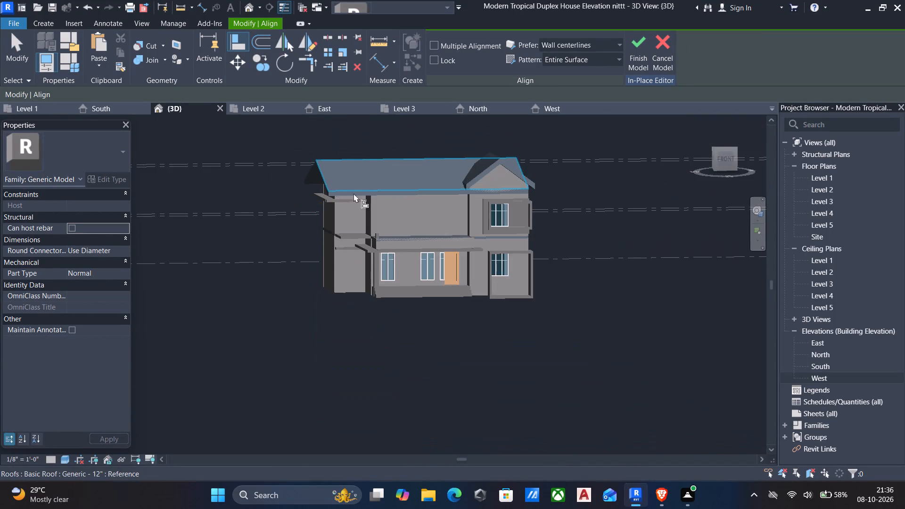
scroll(354, 193, "up", 1)
scroll(378, 207, "down", 2)
middle_click_drag(379, 208, 379, 254)
scroll(385, 244, "up", 1)
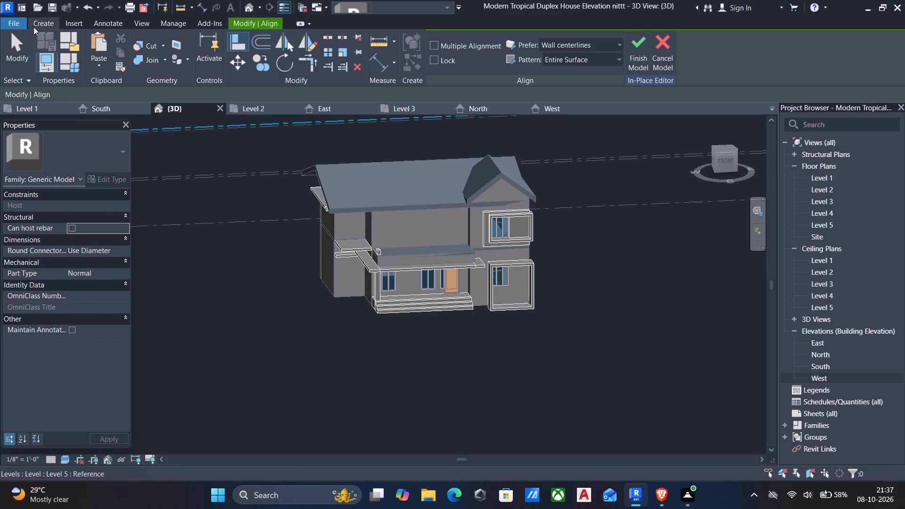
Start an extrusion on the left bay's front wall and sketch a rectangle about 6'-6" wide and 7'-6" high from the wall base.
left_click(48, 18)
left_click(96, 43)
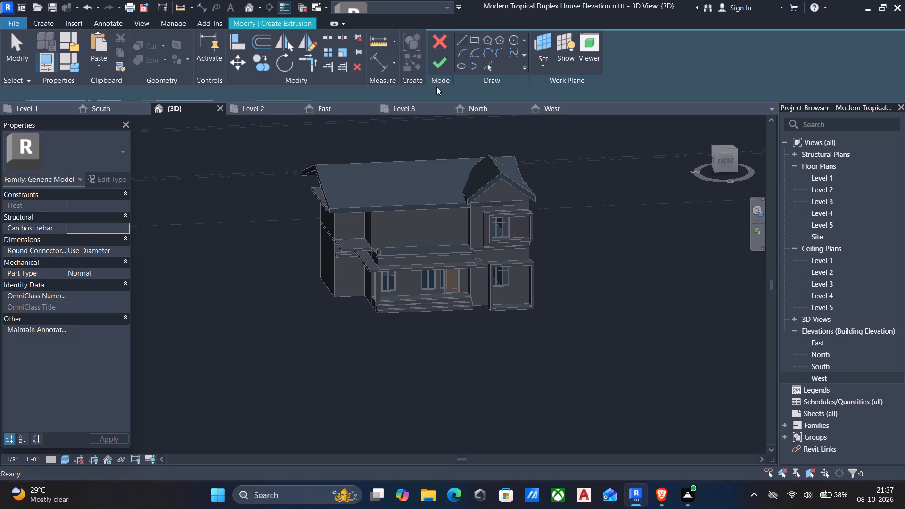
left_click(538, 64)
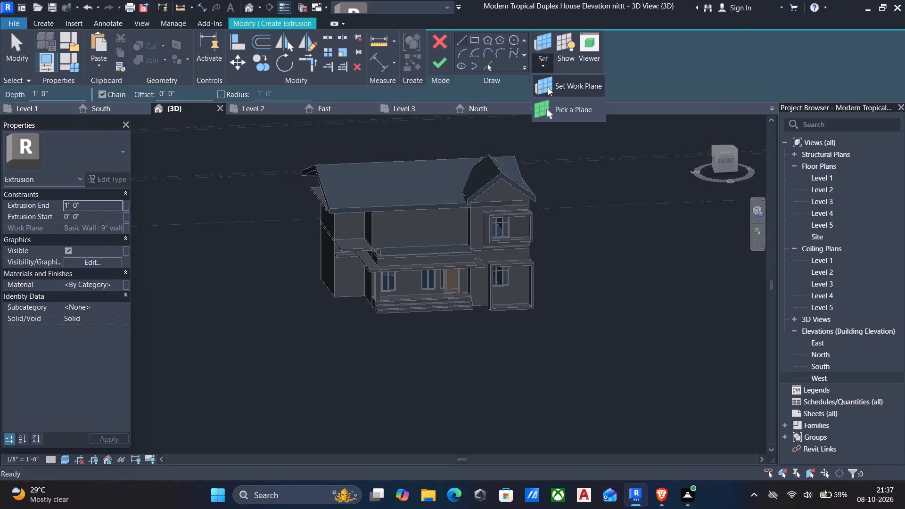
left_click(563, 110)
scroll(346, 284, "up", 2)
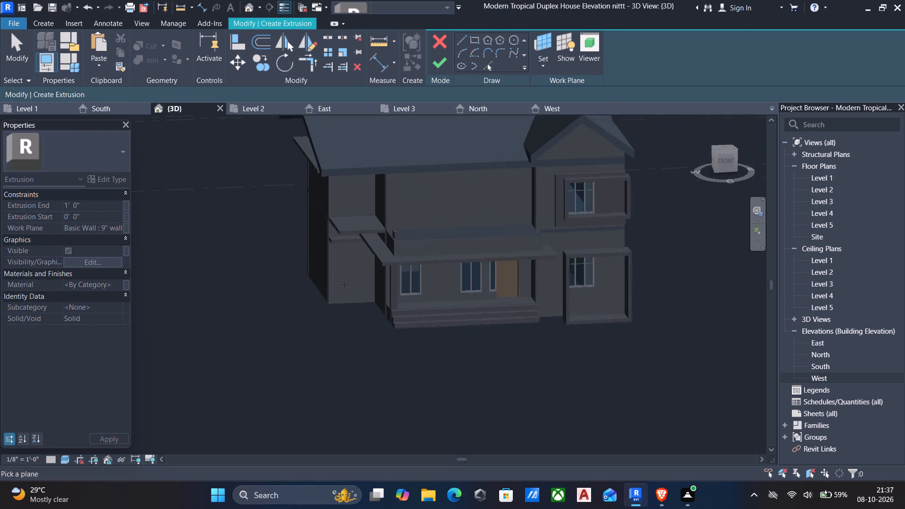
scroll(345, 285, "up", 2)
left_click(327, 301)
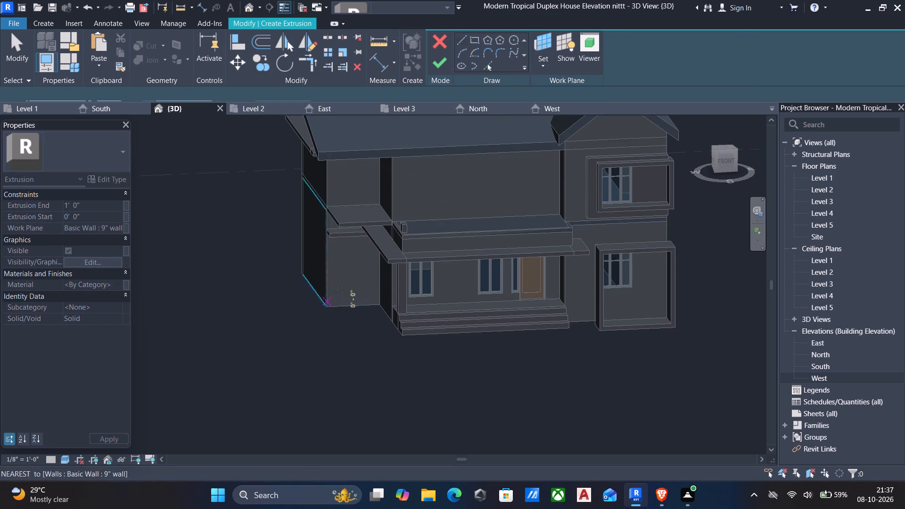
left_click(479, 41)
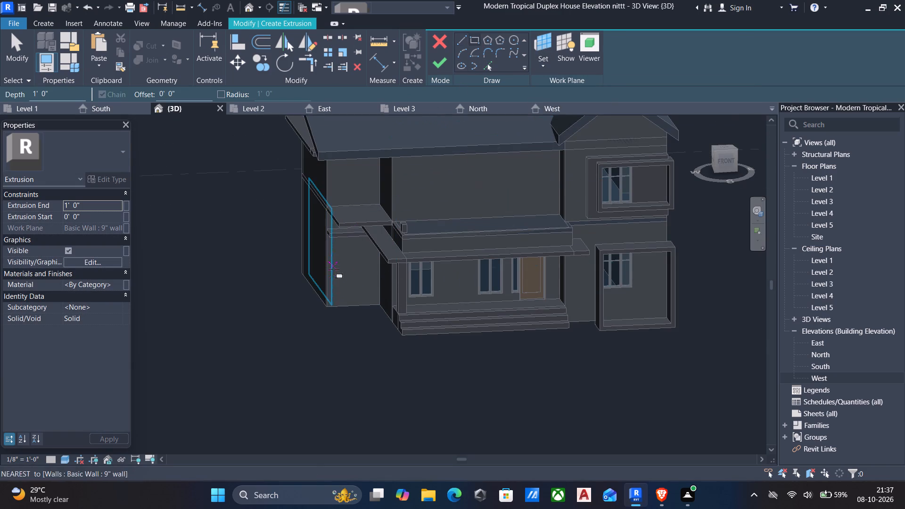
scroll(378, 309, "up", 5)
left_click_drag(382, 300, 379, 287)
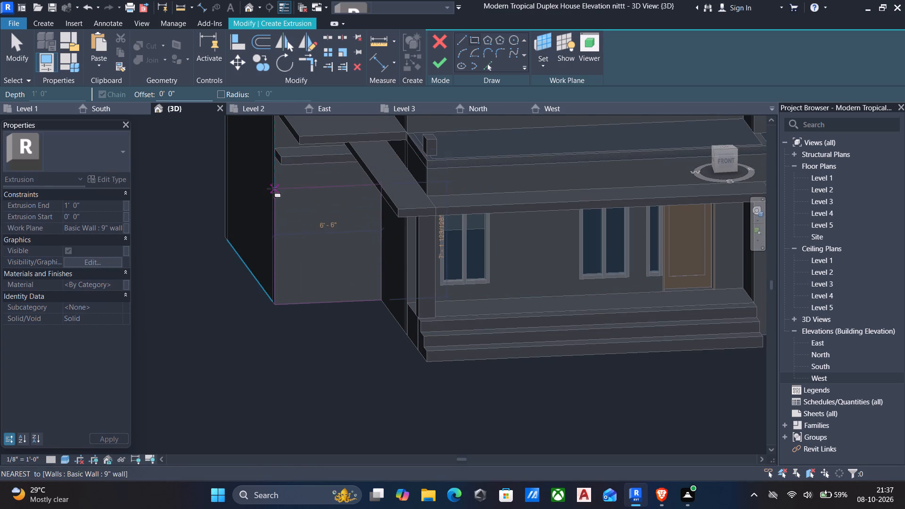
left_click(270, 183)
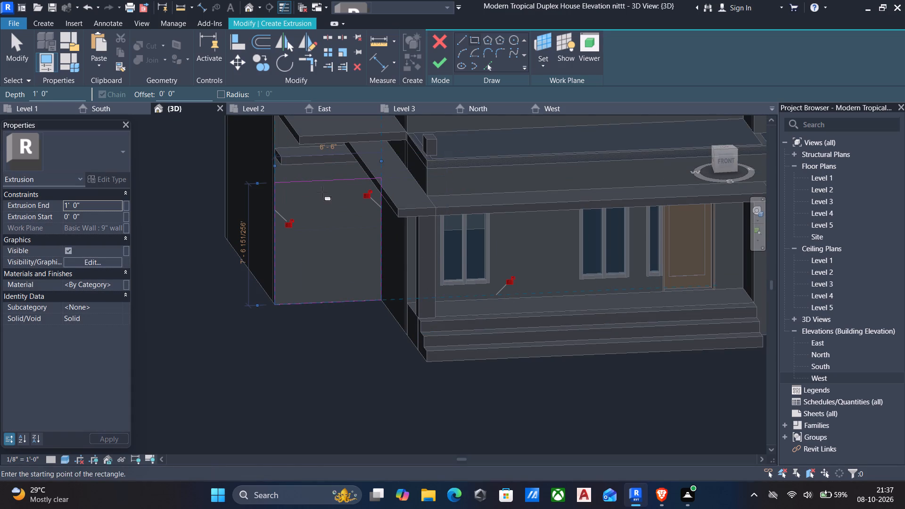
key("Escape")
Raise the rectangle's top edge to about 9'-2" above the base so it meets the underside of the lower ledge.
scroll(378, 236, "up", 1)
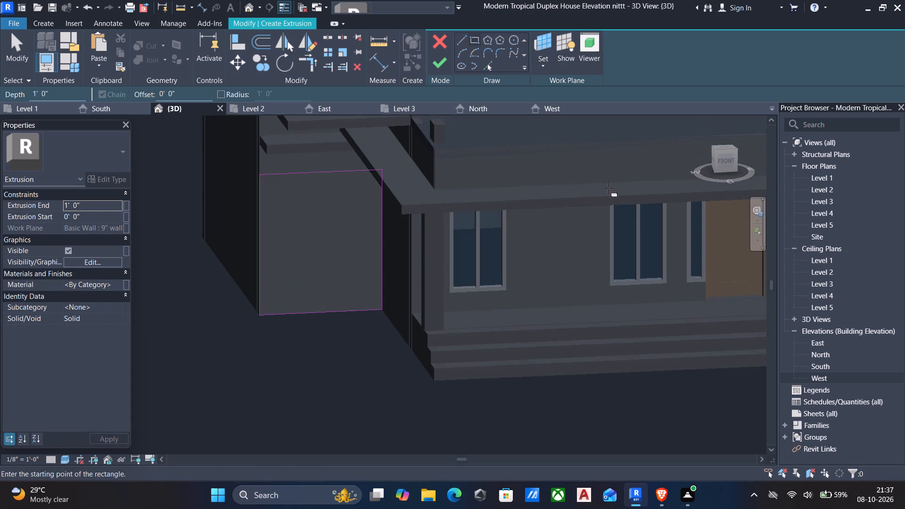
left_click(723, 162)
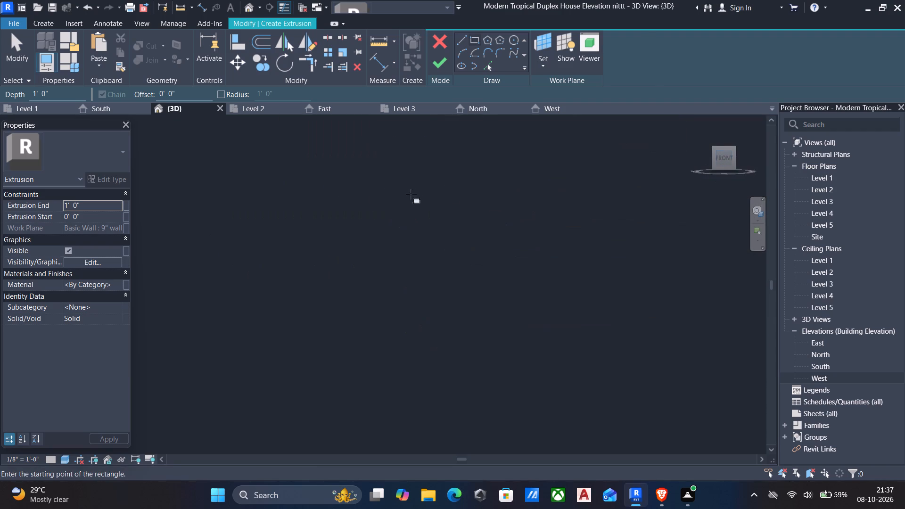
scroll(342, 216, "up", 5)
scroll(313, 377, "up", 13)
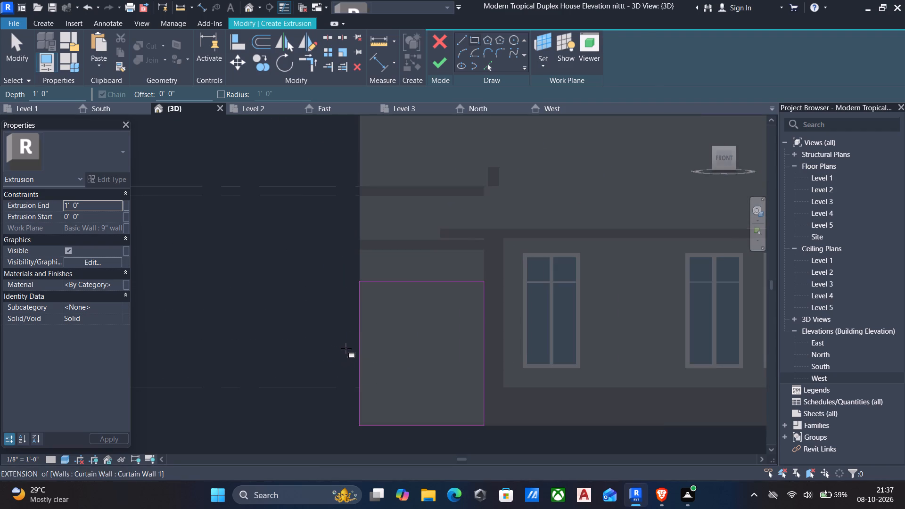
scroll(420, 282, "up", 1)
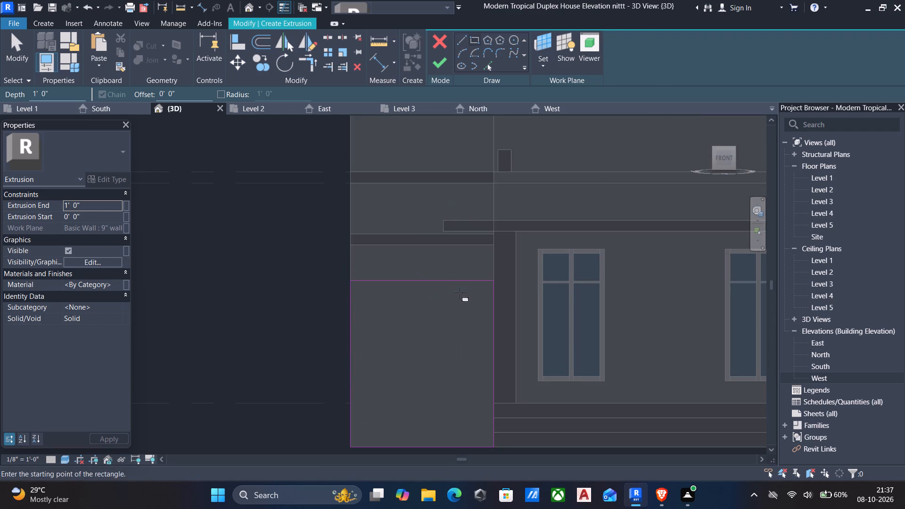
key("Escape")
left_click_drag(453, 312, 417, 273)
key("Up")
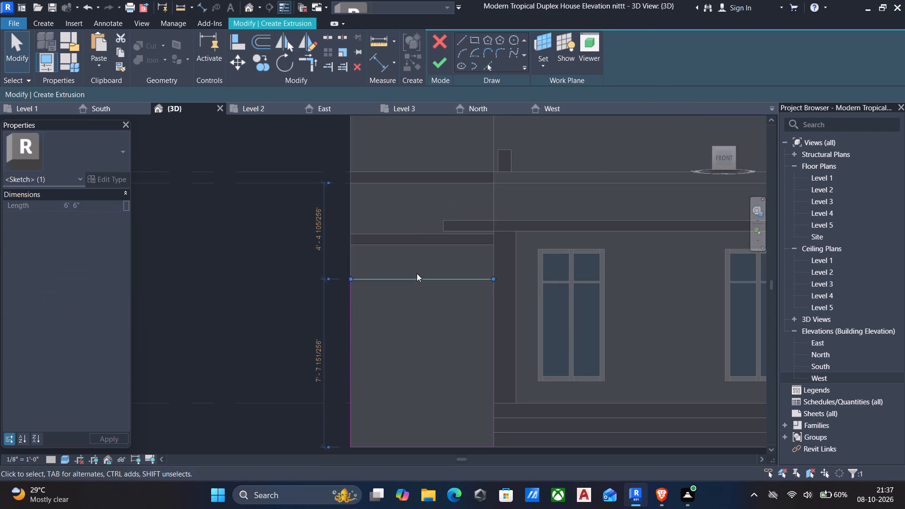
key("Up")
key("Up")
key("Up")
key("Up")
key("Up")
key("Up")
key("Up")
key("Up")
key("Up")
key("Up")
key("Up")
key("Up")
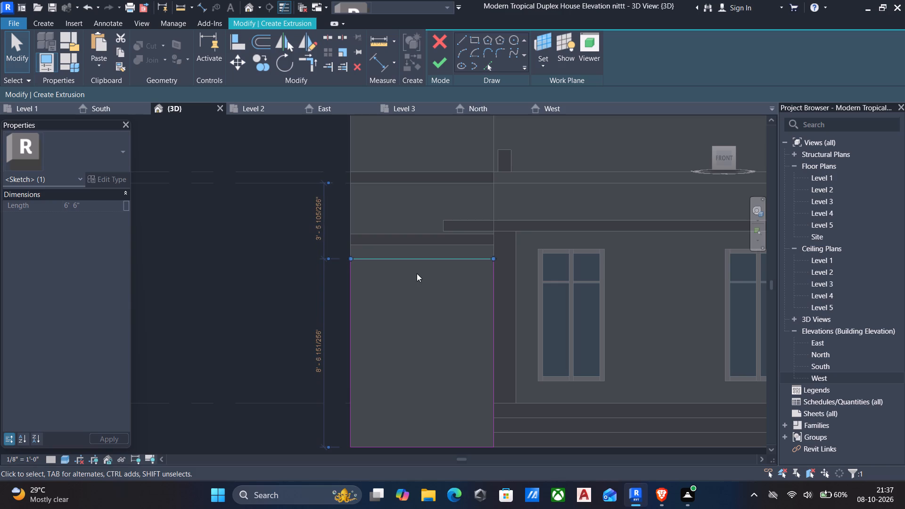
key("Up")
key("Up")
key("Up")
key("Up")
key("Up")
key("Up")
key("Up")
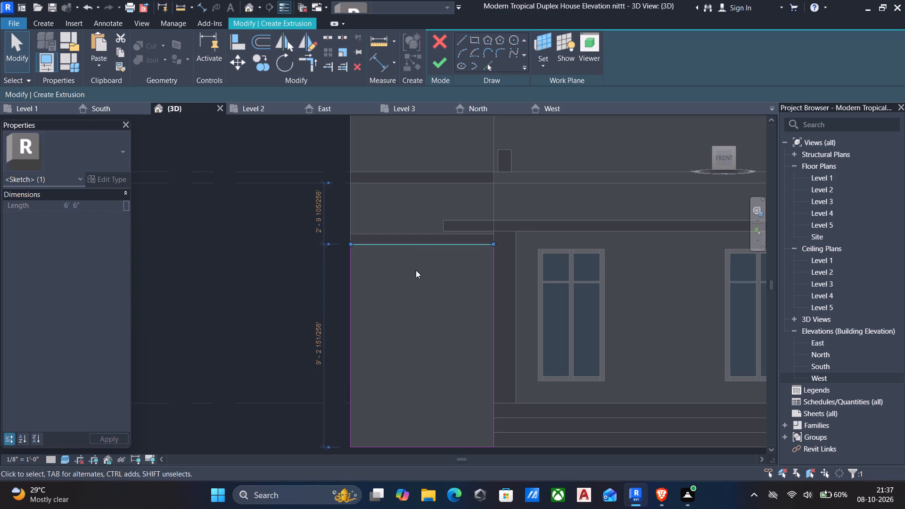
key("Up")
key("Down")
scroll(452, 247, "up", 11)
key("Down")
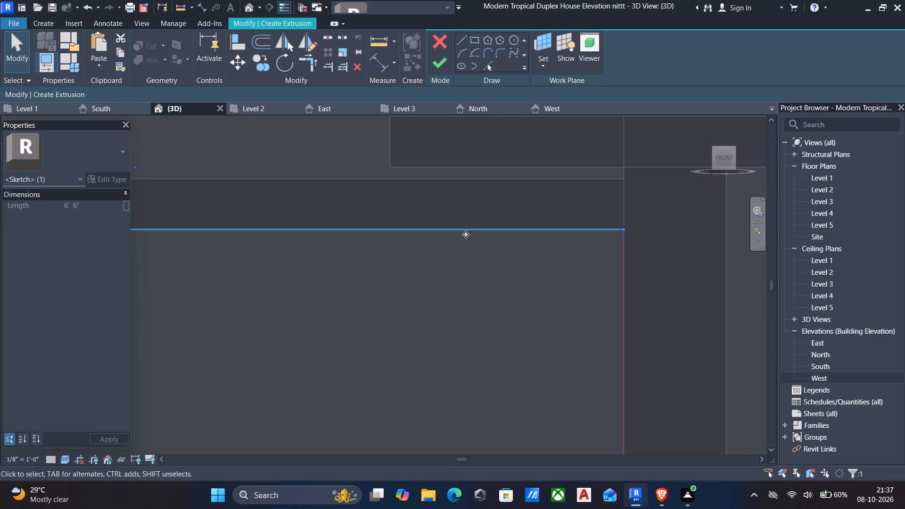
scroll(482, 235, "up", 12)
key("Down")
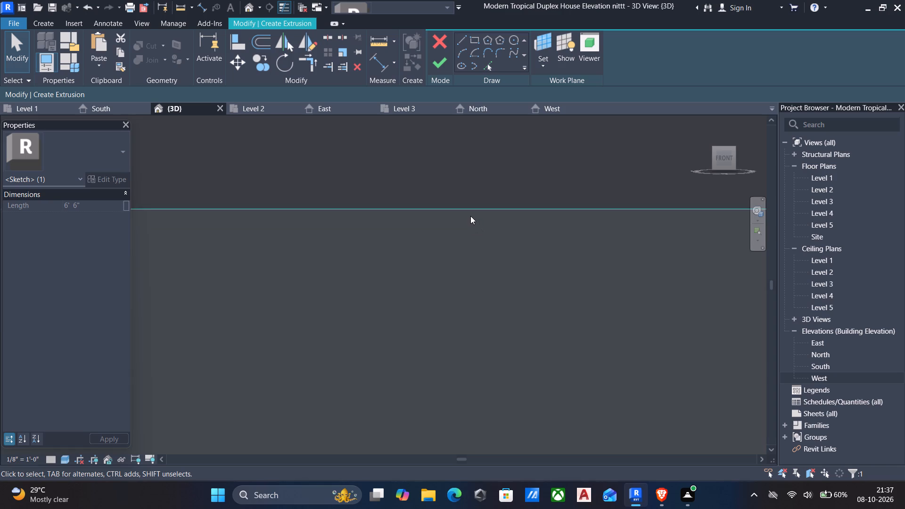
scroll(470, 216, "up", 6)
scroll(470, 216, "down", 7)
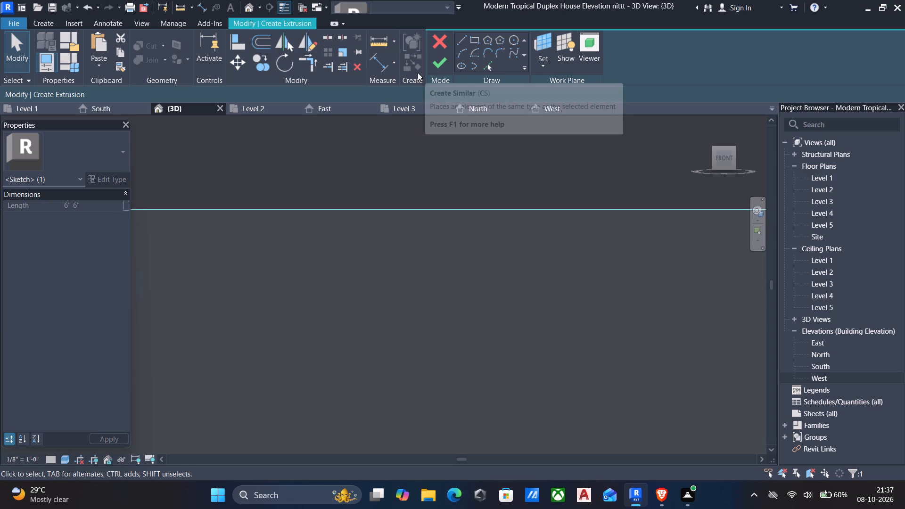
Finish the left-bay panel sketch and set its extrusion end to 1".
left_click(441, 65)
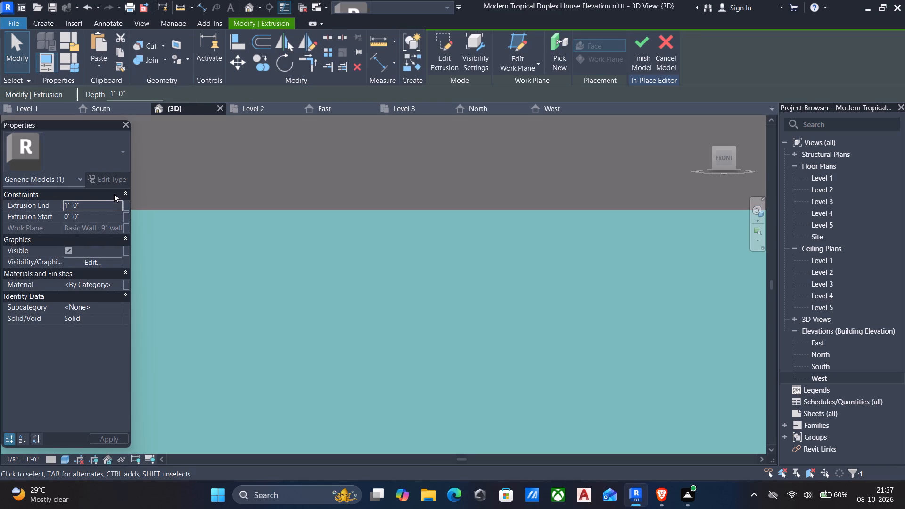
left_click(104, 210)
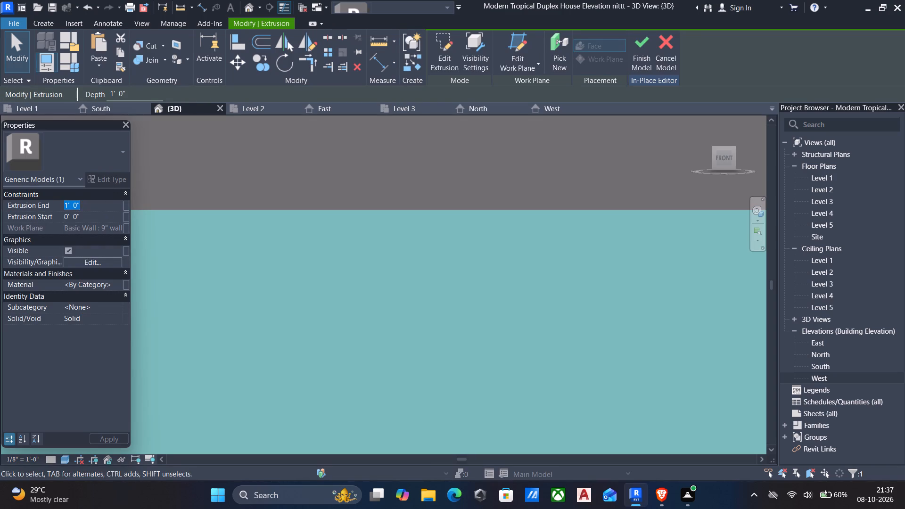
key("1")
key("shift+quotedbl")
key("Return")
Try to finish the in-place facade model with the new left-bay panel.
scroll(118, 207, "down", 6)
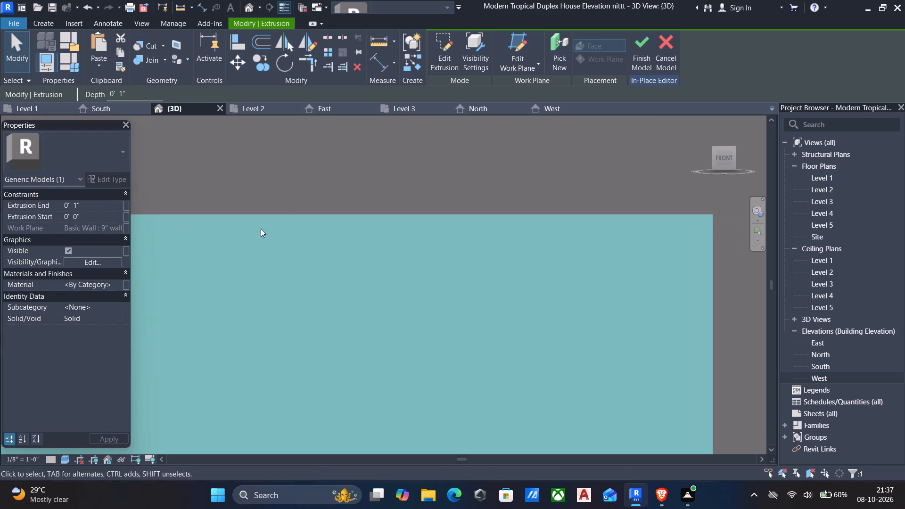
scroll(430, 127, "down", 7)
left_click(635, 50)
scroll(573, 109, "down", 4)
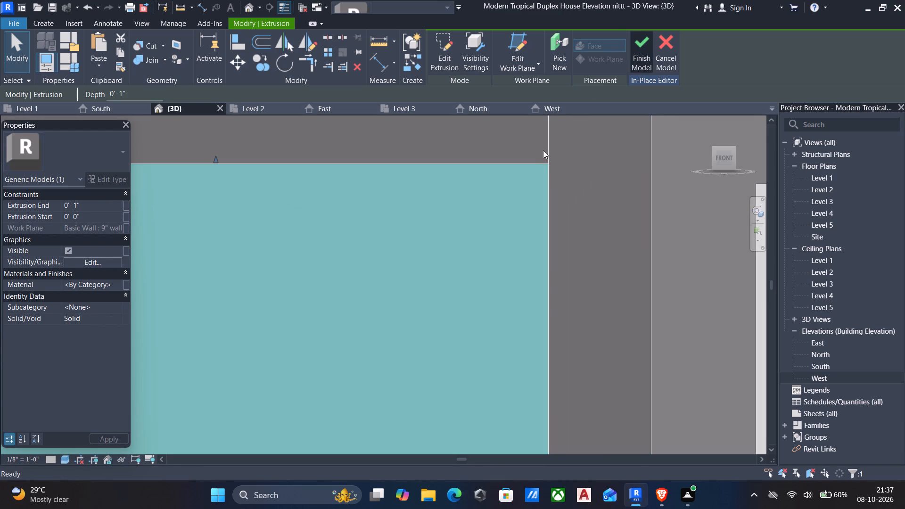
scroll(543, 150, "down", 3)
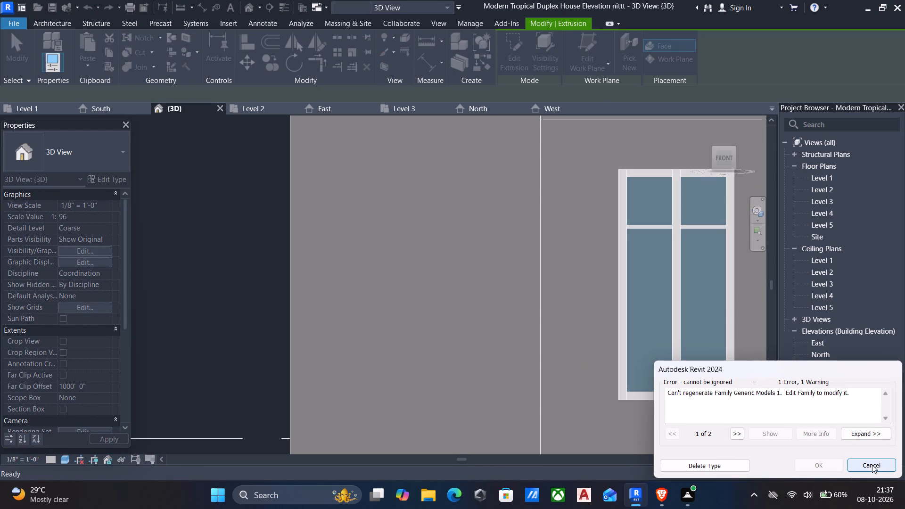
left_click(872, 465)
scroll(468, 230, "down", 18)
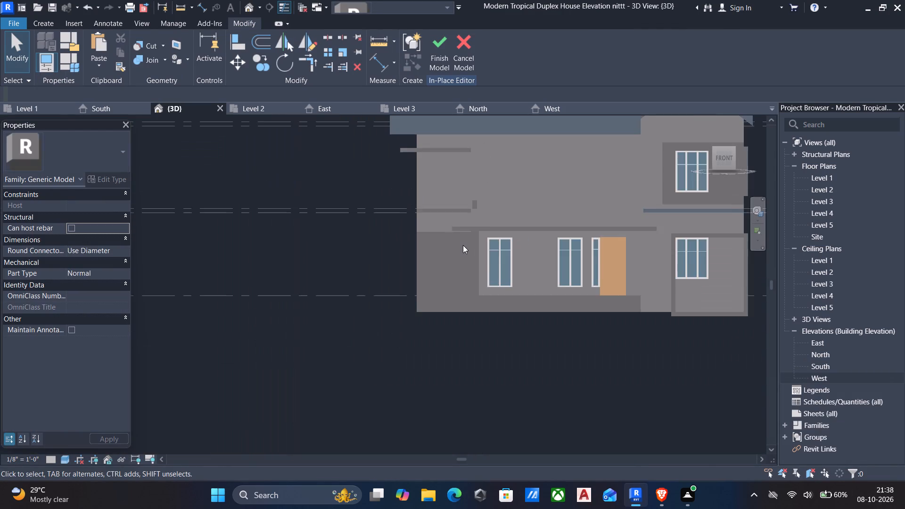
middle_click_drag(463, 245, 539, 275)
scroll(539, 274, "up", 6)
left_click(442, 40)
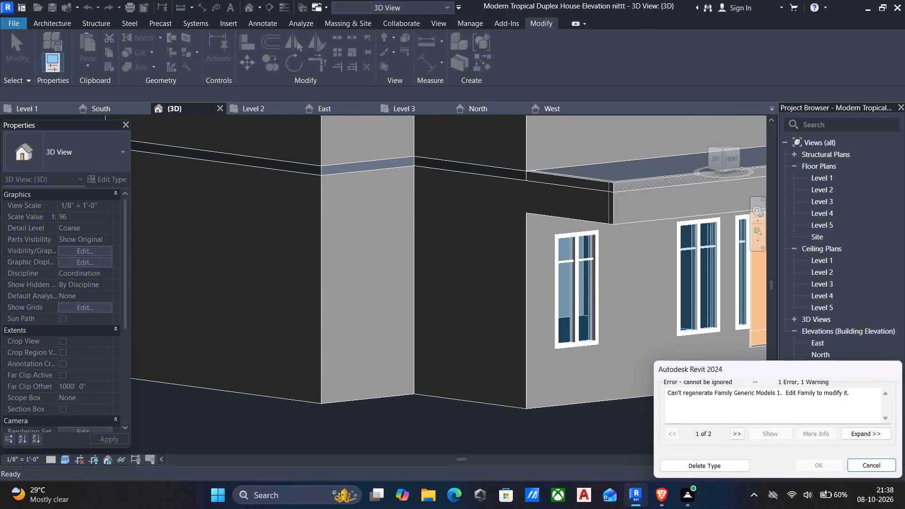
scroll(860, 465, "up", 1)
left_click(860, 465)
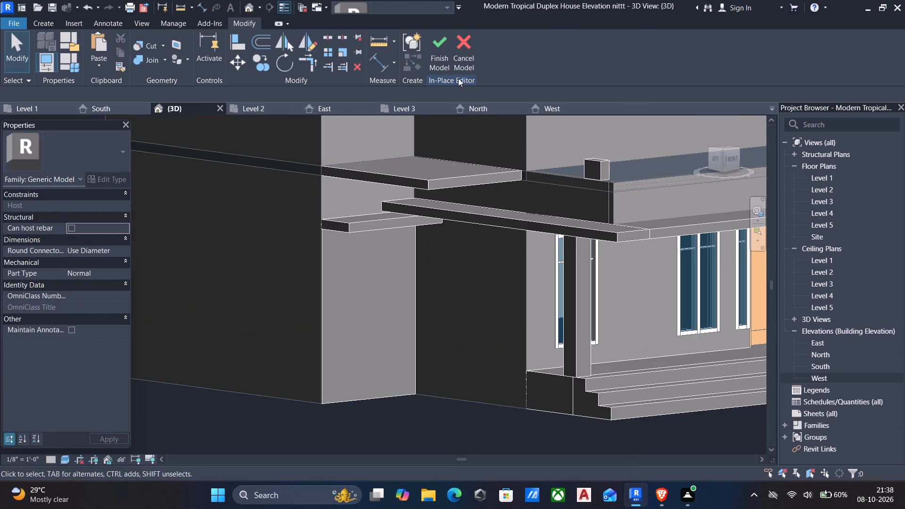
Cancel the in-place model edit and discard its changes.
left_click(460, 44)
left_click_drag(473, 261, 473, 253)
left_click(488, 259)
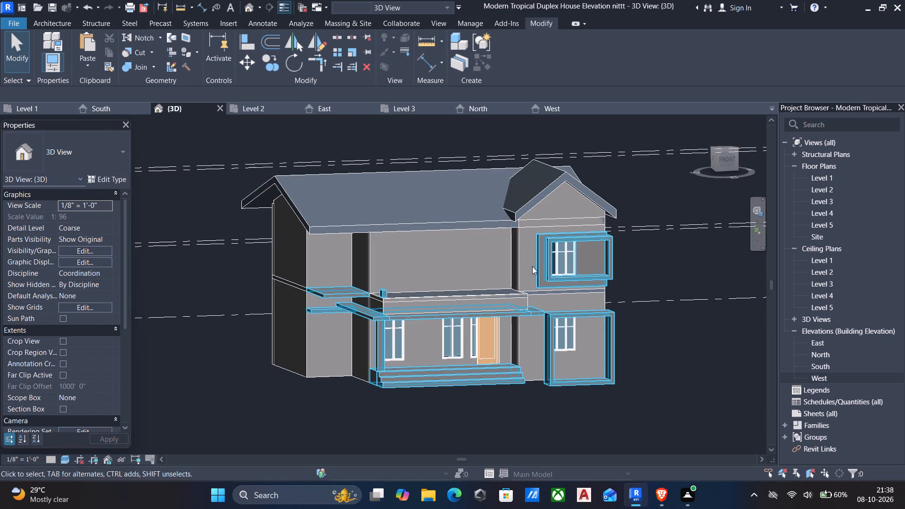
Reopen the in-place facade model and start an extrusion with the left bay's ground-floor front wall as work plane.
left_click(540, 263)
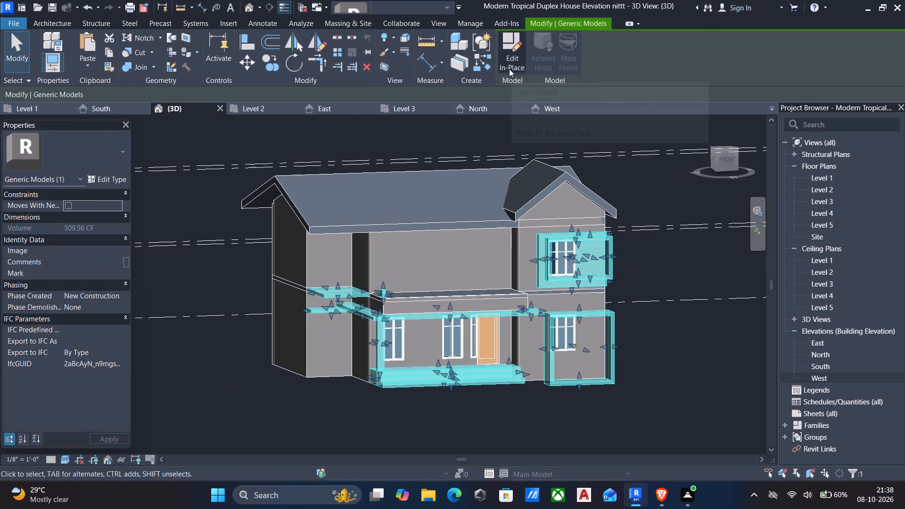
left_click(509, 69)
left_click(49, 26)
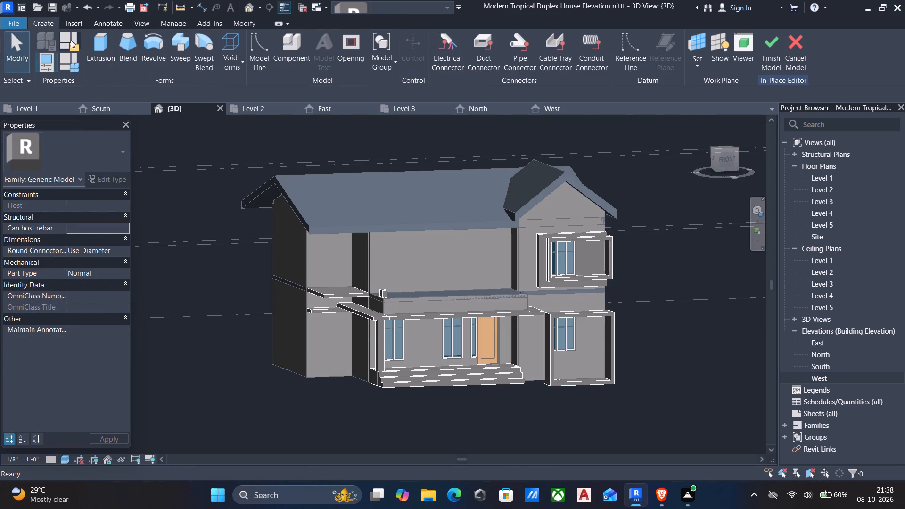
left_click(92, 44)
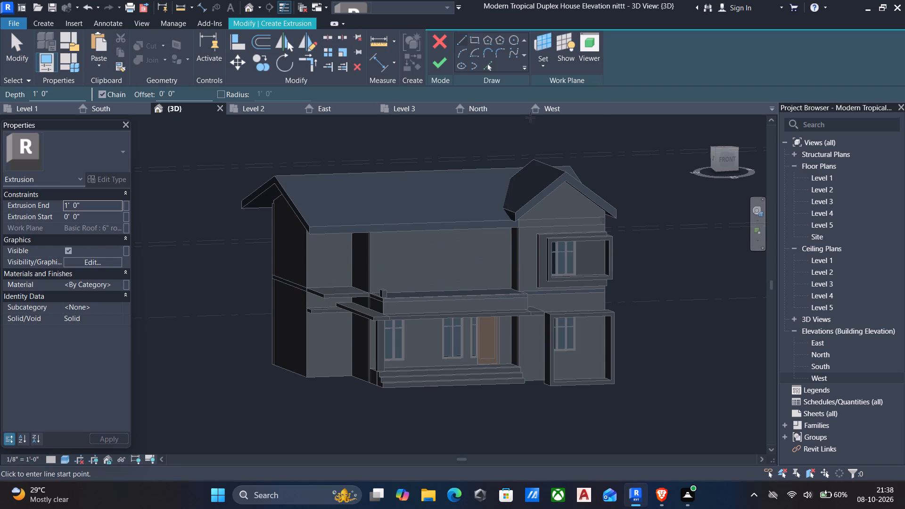
left_click(550, 66)
left_click(563, 108)
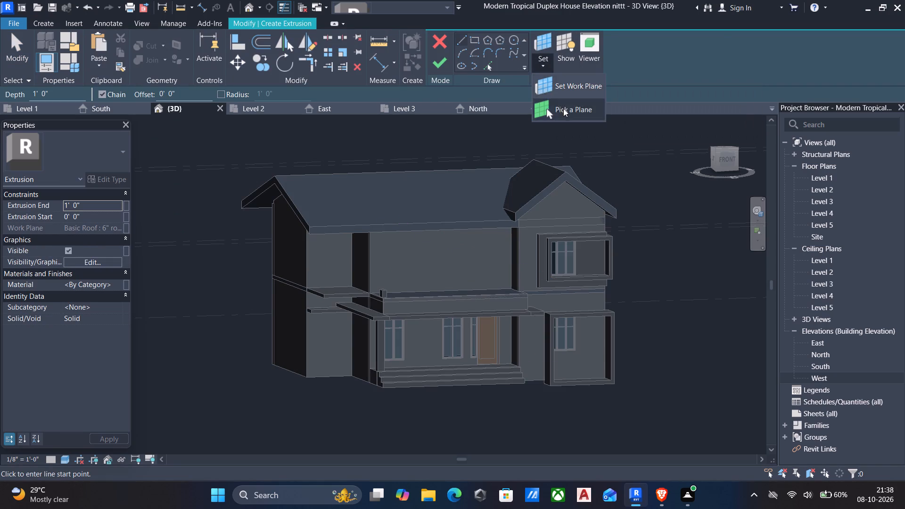
left_click(308, 344)
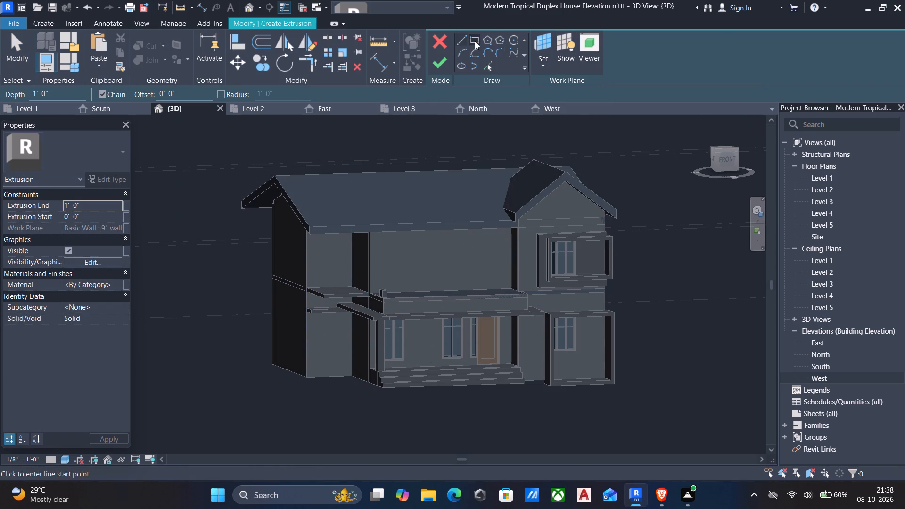
Sketch a rectangle about 6'-6" wide and 9'-2" high on the left bay's wall, from its base to the lower ledge's underside.
left_click(475, 41)
left_click(732, 159)
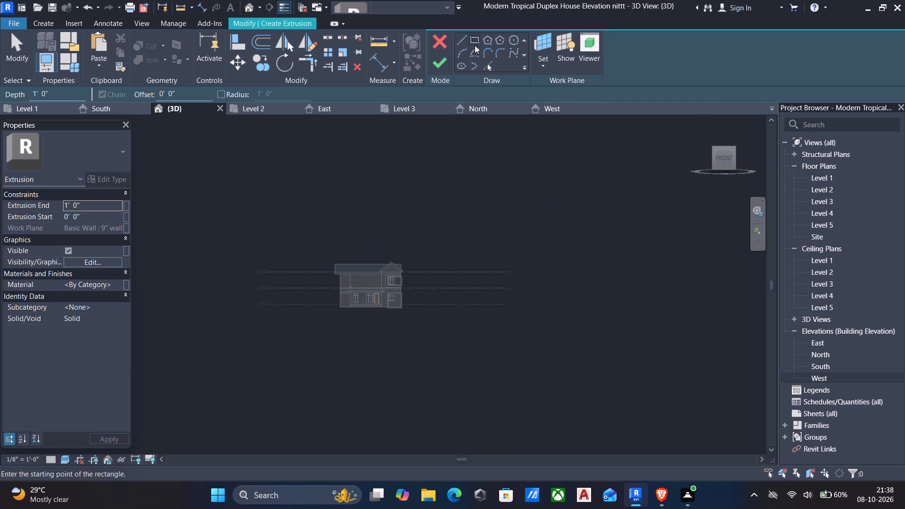
left_click(472, 40)
scroll(354, 290, "up", 11)
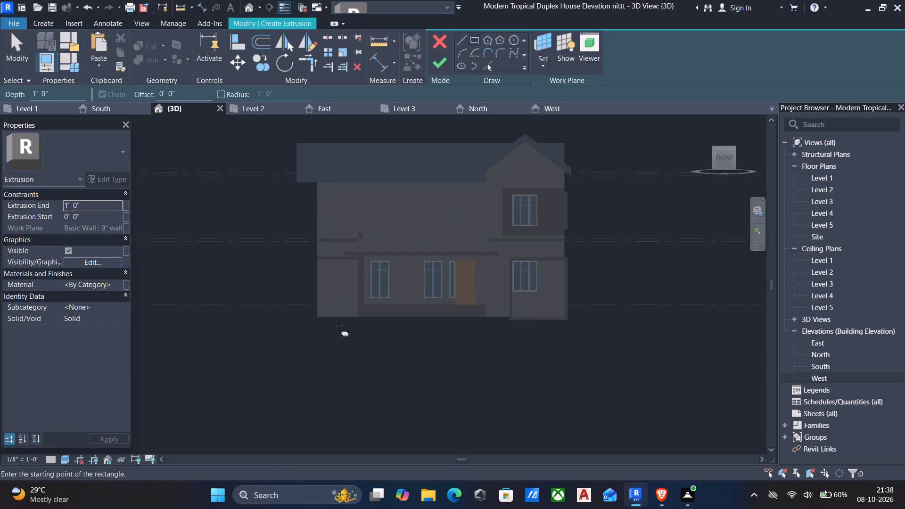
scroll(346, 320, "up", 7)
left_click(382, 307)
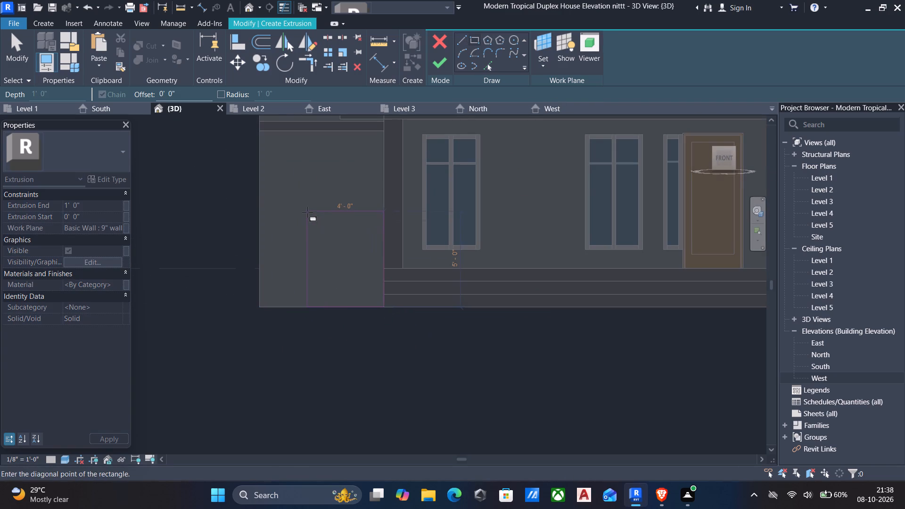
middle_click_drag(307, 212, 315, 259)
scroll(307, 212, "down", 1)
scroll(315, 259, "up", 1)
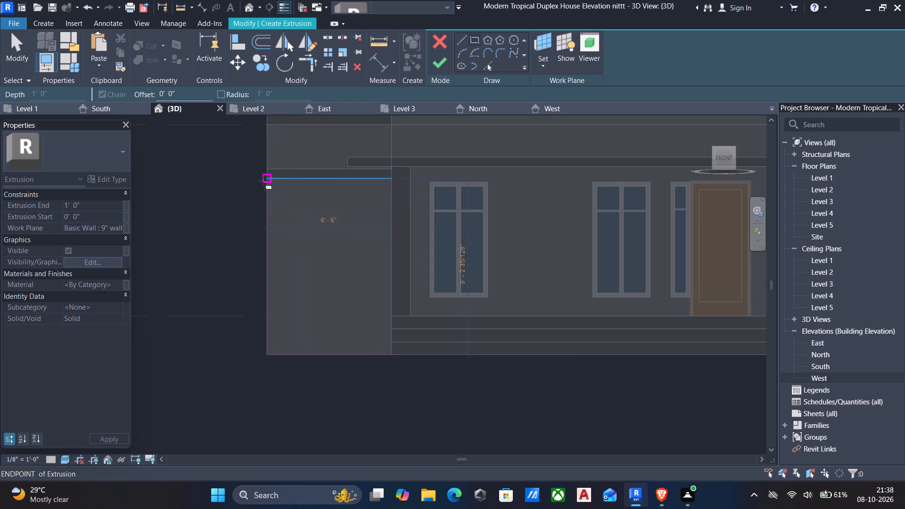
left_click(263, 181)
key("Escape")
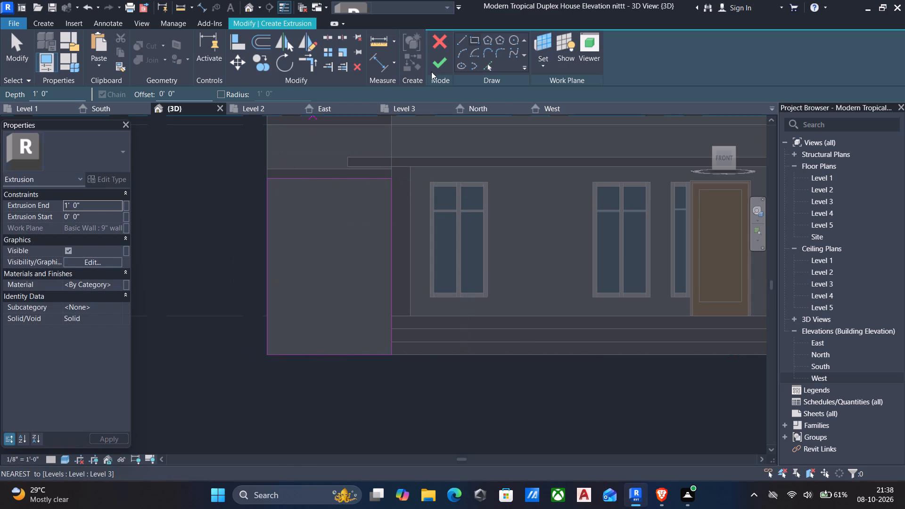
Complete the left-bay panel with an extrusion end of 1" and finish the in-place model.
left_click(435, 62)
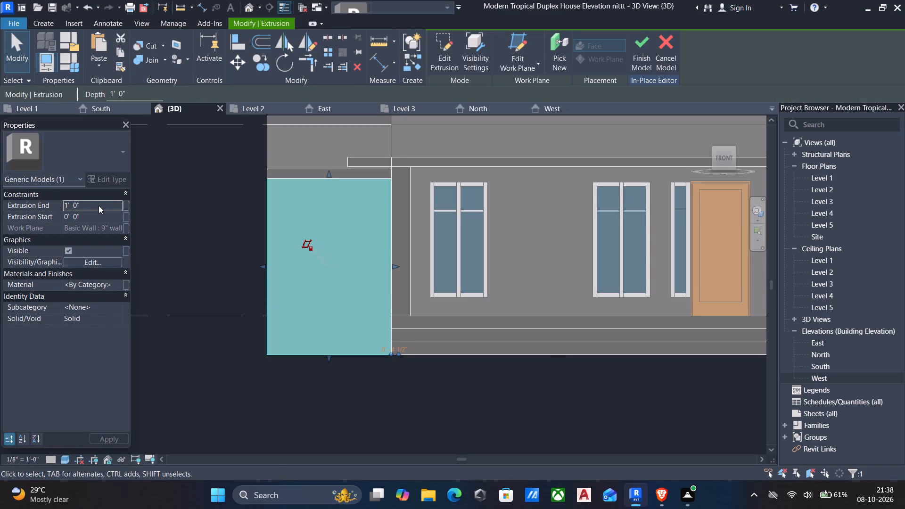
left_click(99, 205)
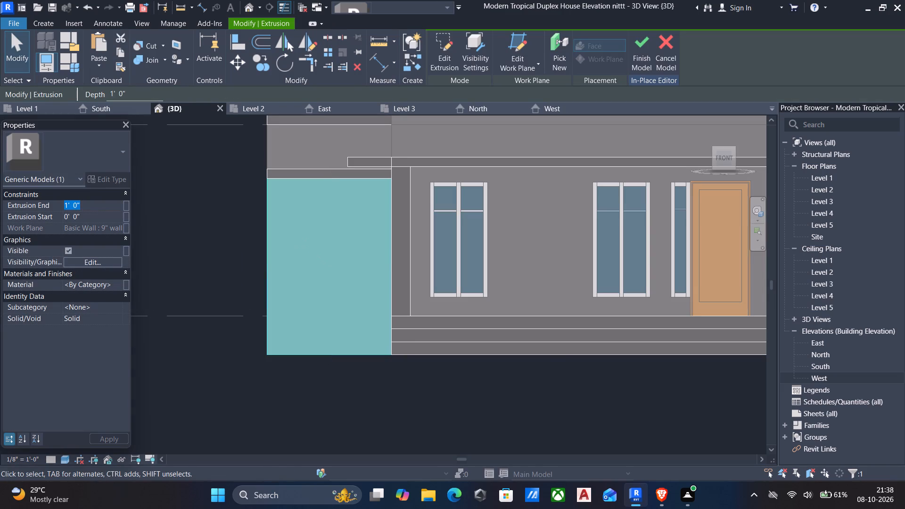
key("1")
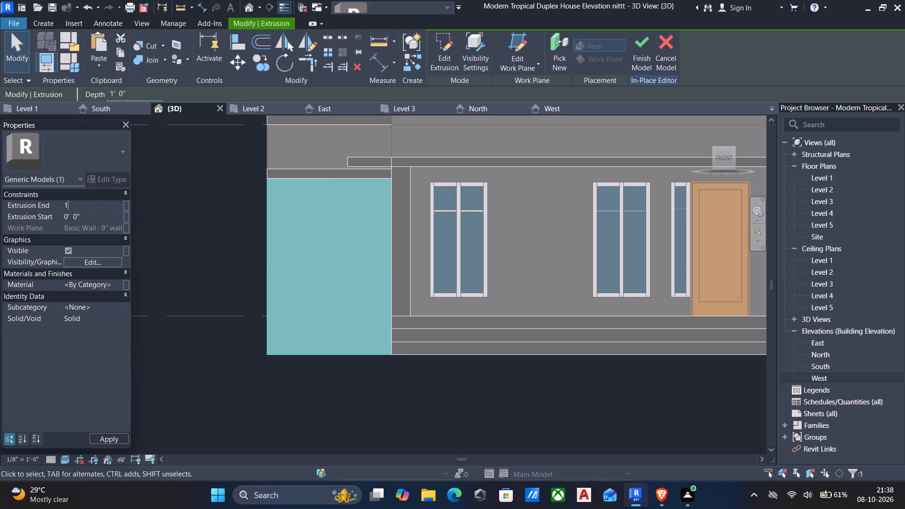
key("shift+quotedbl")
key("Return")
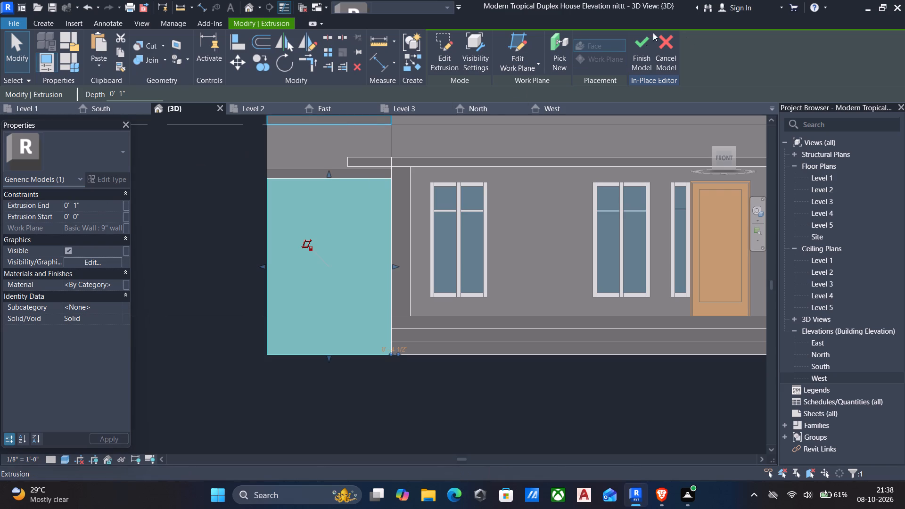
left_click(635, 42)
Reopen the in-place facade model and start an extrusion with the right bay's ground-floor front wall as work plane.
scroll(610, 93, "down", 6)
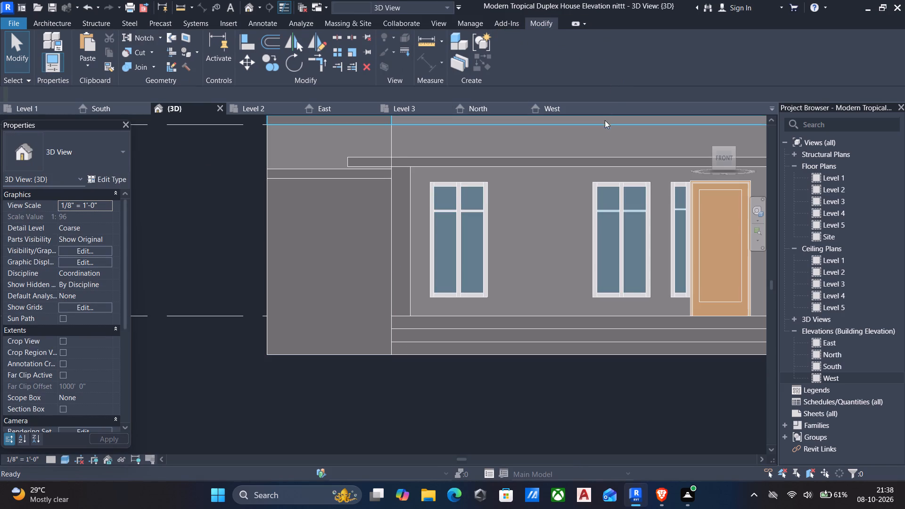
middle_click_drag(603, 123, 691, 178, "shift")
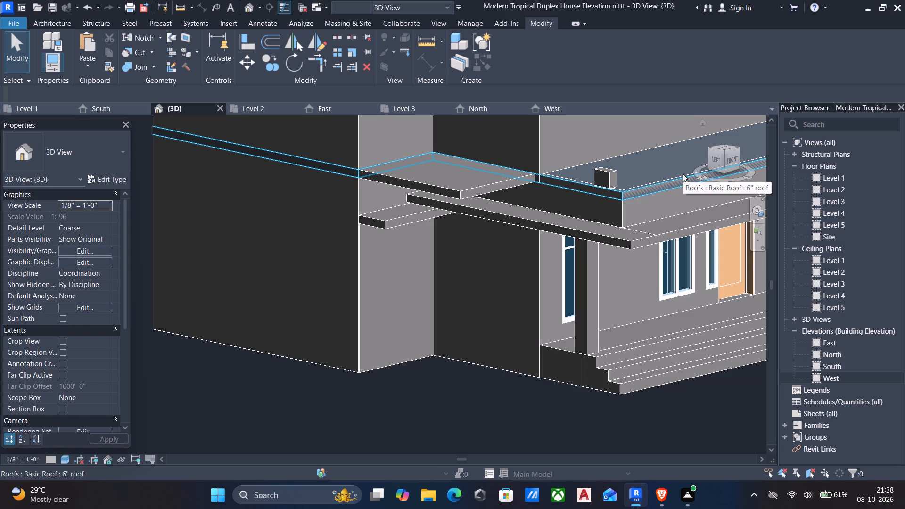
middle_click_drag(638, 262, 317, 288)
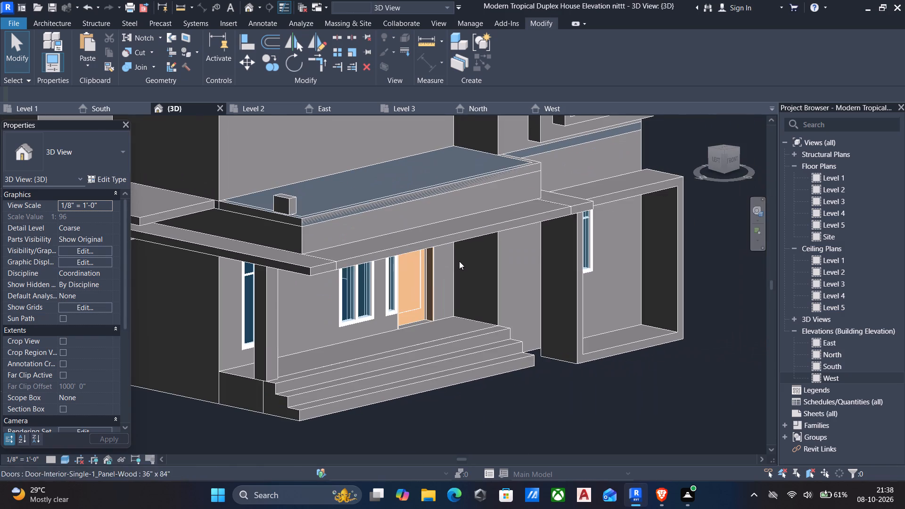
left_click(642, 294)
scroll(642, 292, "down", 3)
middle_click_drag(636, 294, 573, 246, "shift")
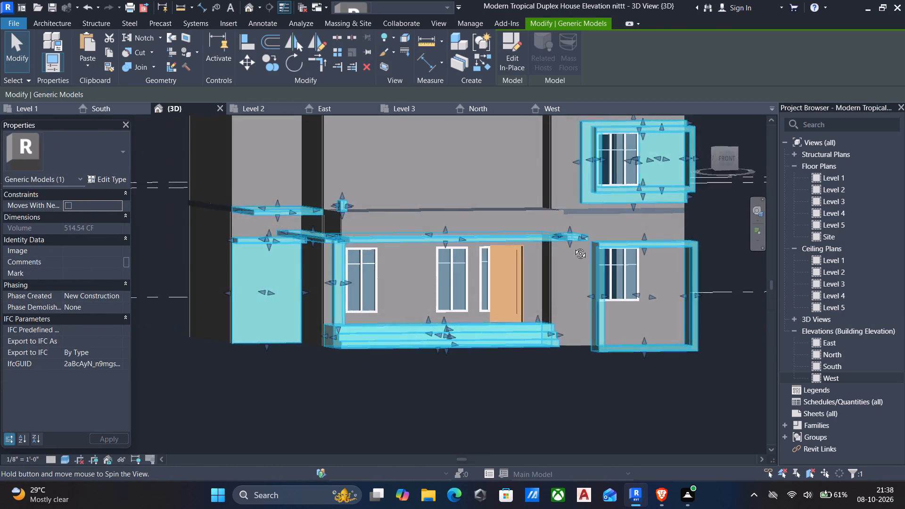
middle_click_drag(573, 246, 512, 244, "shift")
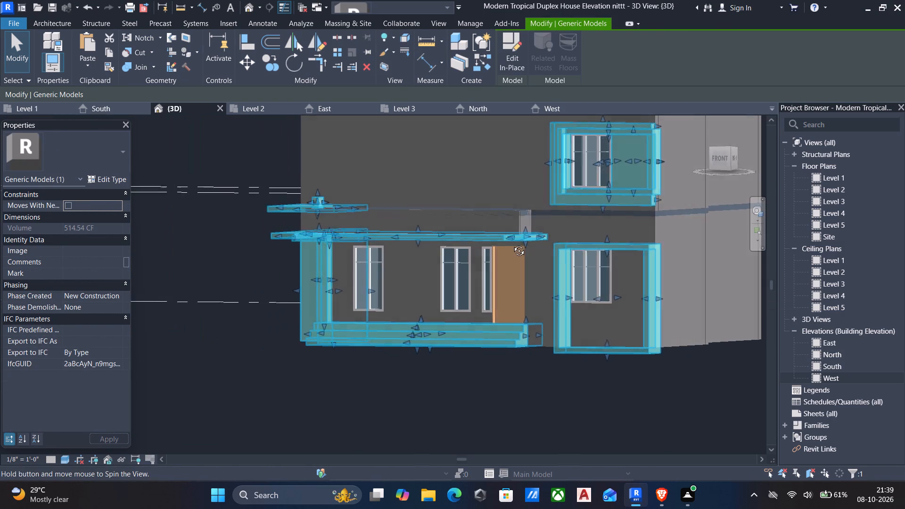
middle_click_drag(512, 244, 535, 256, "shift")
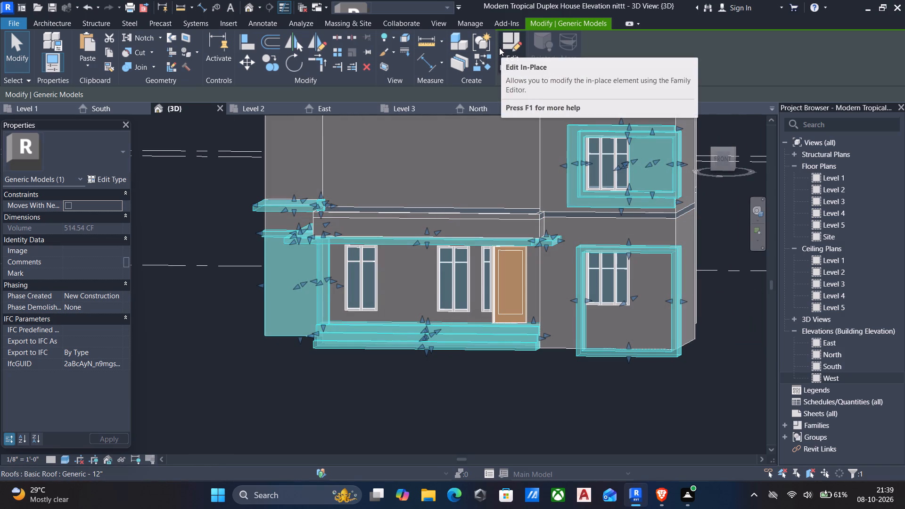
left_click(504, 42)
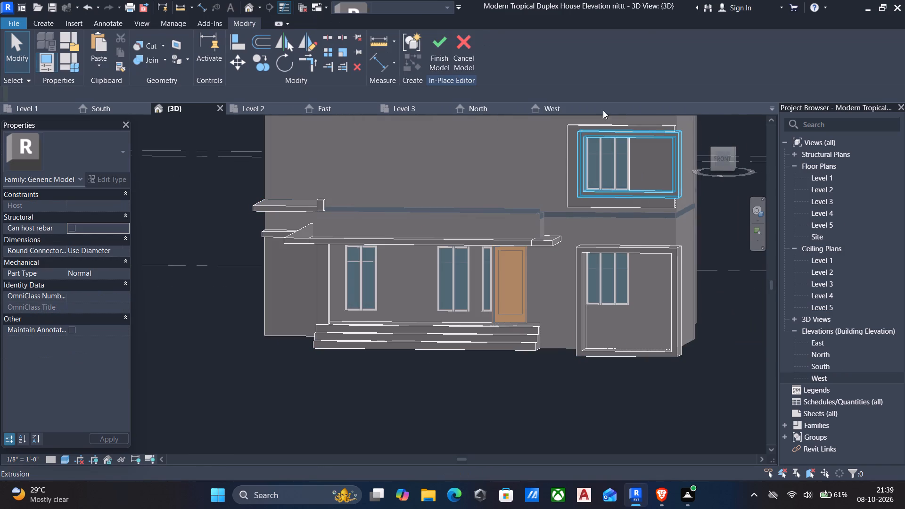
left_click(43, 24)
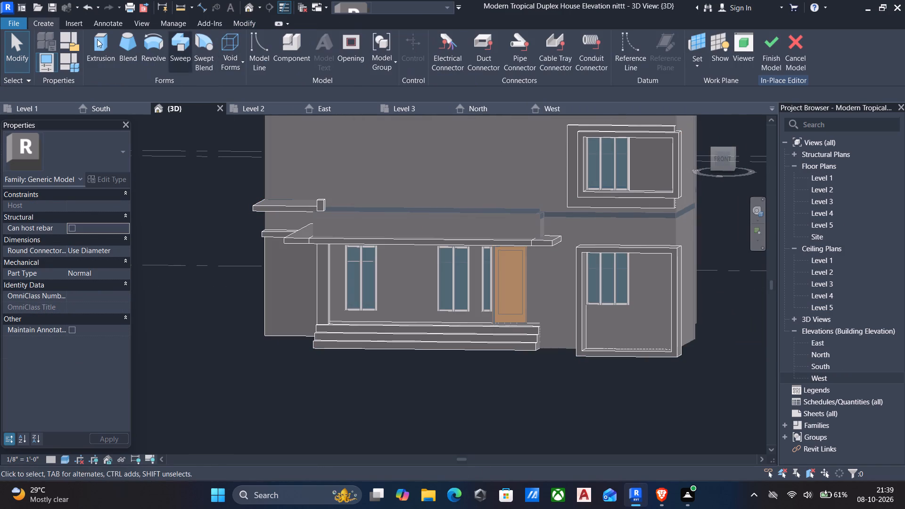
left_click(95, 42)
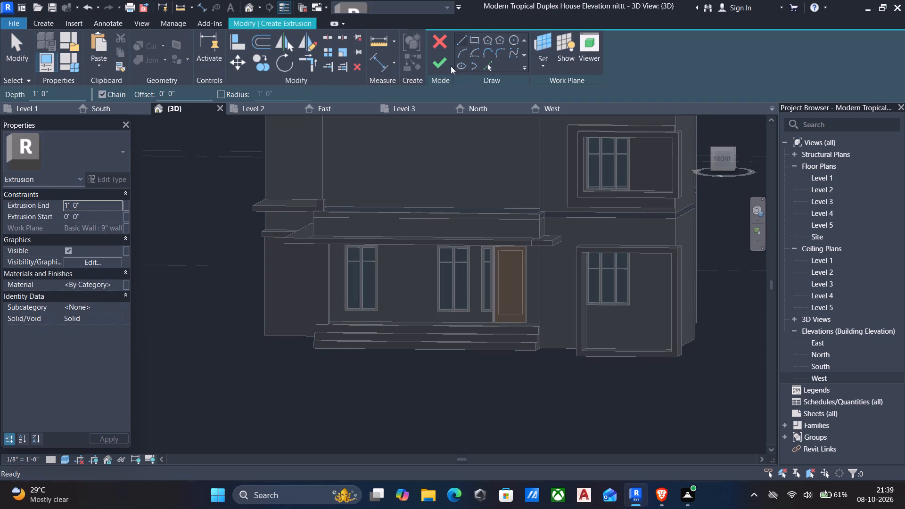
left_click(548, 64)
left_click(555, 104)
left_click(561, 345)
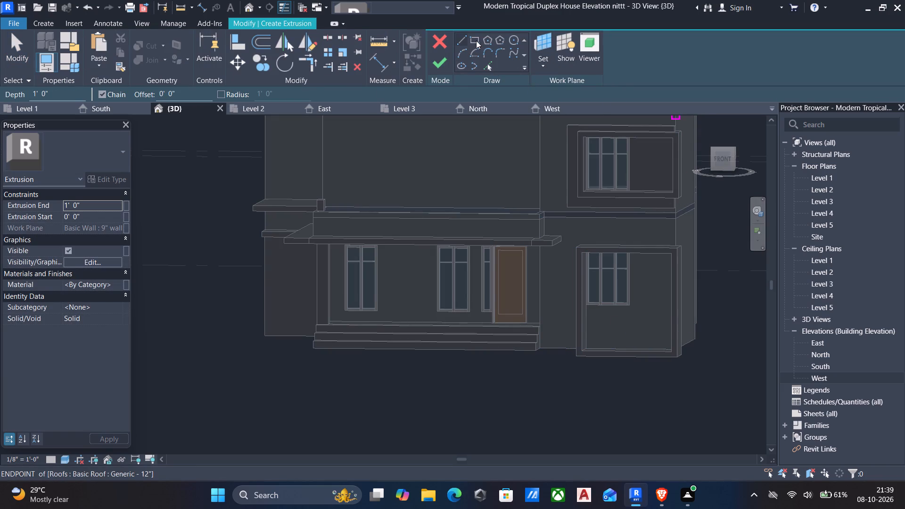
Sketch a rectangle about 7'-0" wide and 4'-0" high inside the right bay's lower frame, from the window's bottom to the wall base.
left_click(476, 41)
scroll(591, 308, "up", 5)
left_click(583, 304)
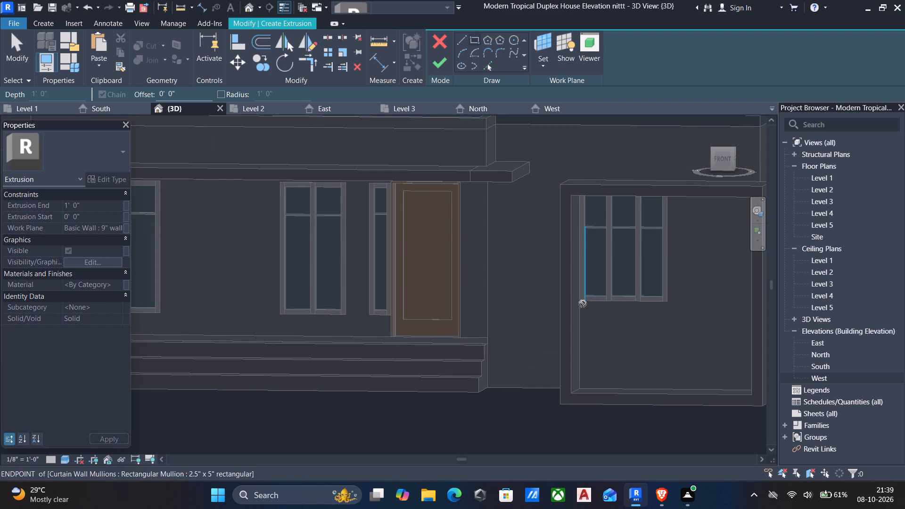
key("Escape")
scroll(603, 331, "up", 4)
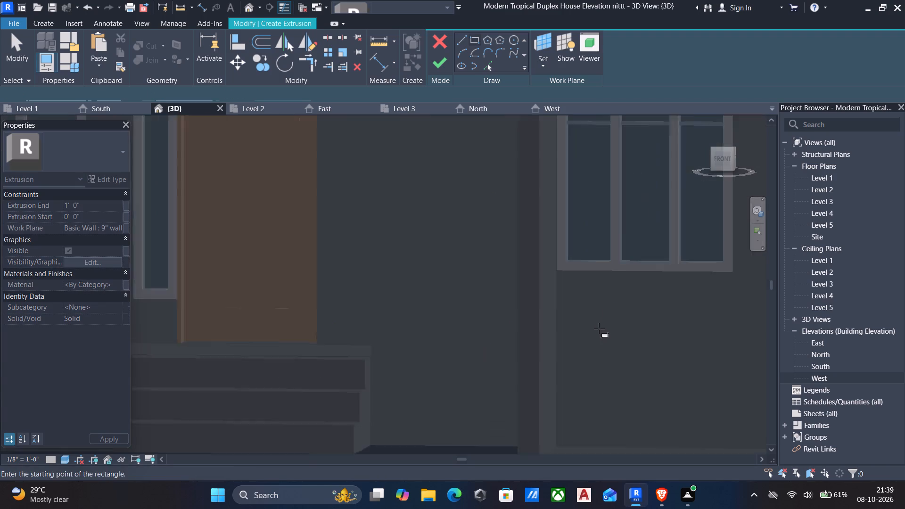
scroll(599, 328, "up", 2)
left_click_drag(548, 263, 549, 268)
scroll(572, 316, "down", 2)
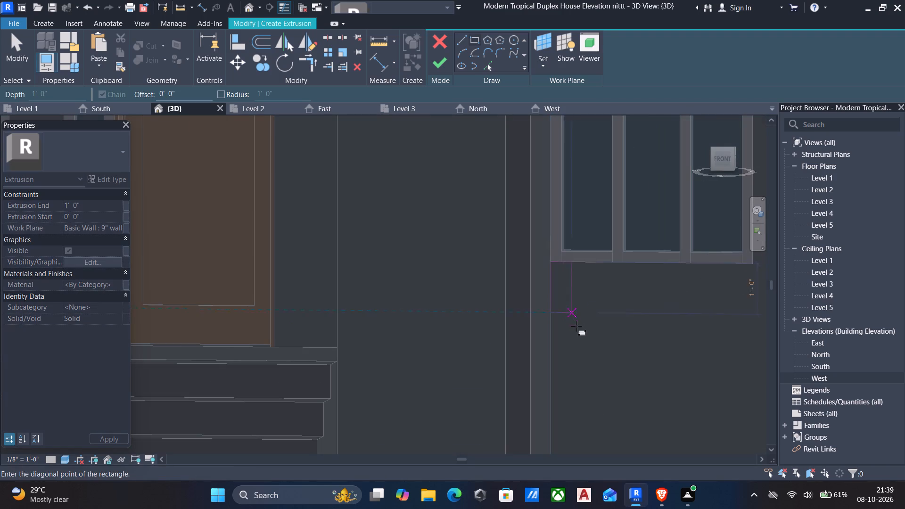
scroll(576, 326, "down", 3)
middle_click_drag(577, 329, 563, 305)
scroll(566, 311, "up", 1)
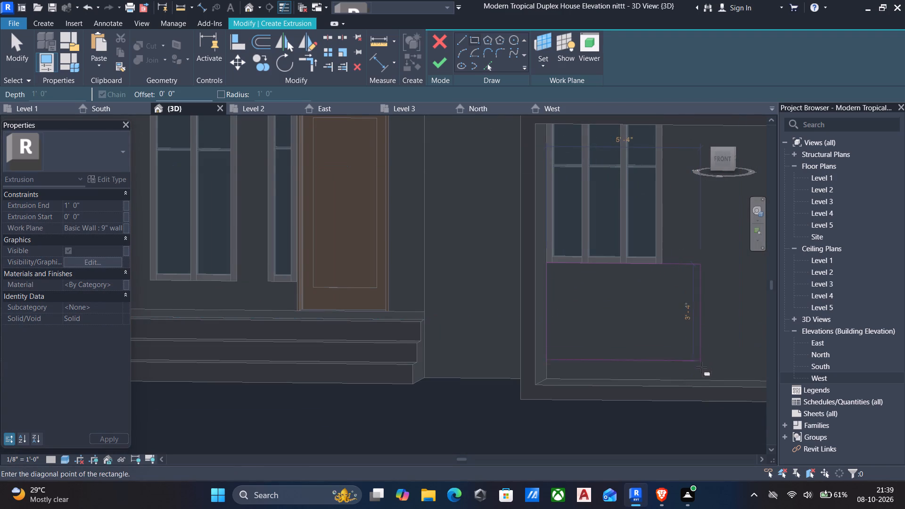
scroll(701, 379, "down", 2)
middle_click_drag(701, 379, 571, 314)
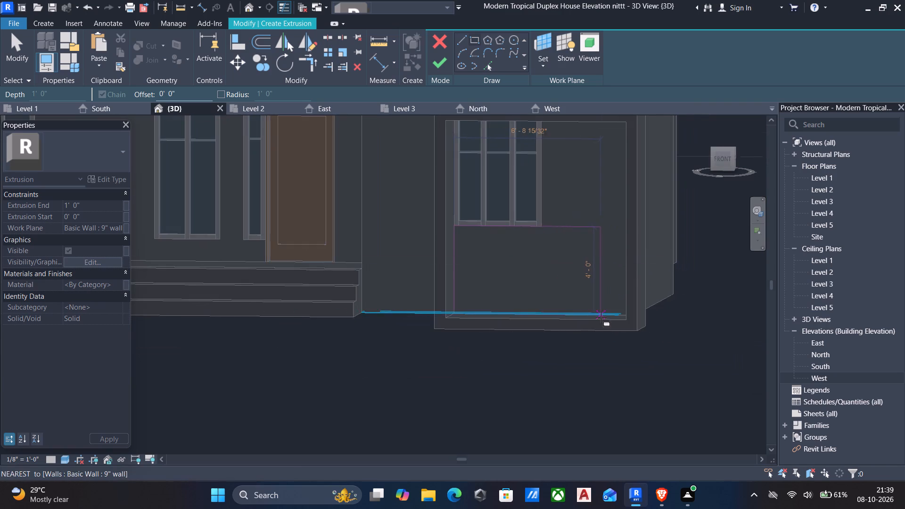
scroll(602, 317, "up", 3)
left_click(612, 313)
key("Escape")
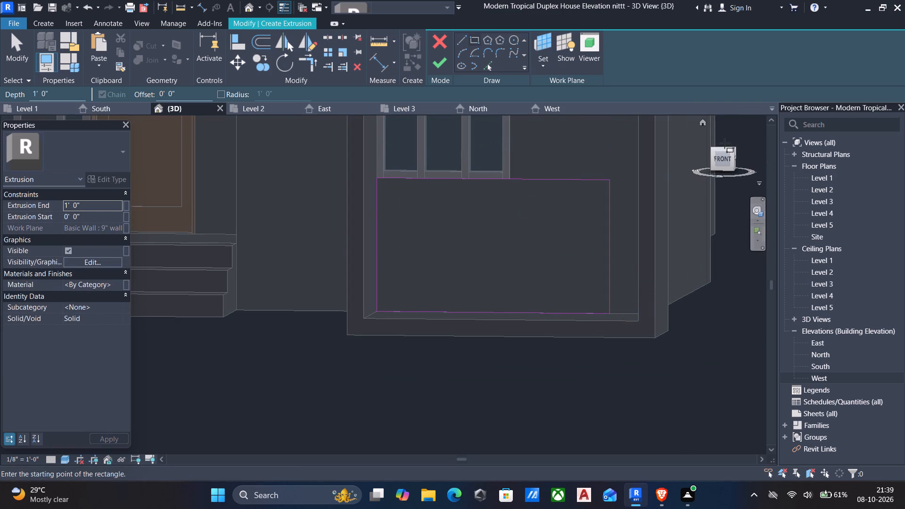
Move the rectangle's right edge toward the frame's inner side, widening the rectangle to about 8'-2".
left_click(720, 158)
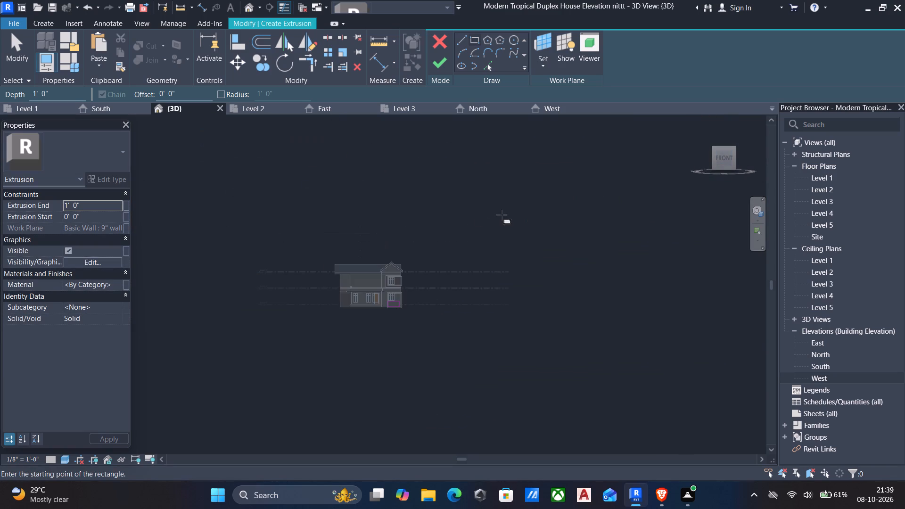
scroll(403, 323, "up", 11)
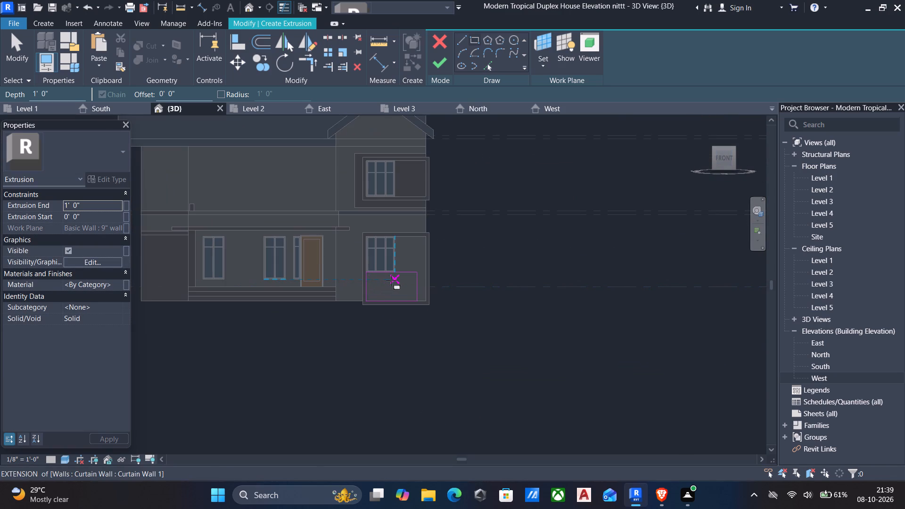
key("Escape")
scroll(428, 287, "up", 6)
left_click(405, 295)
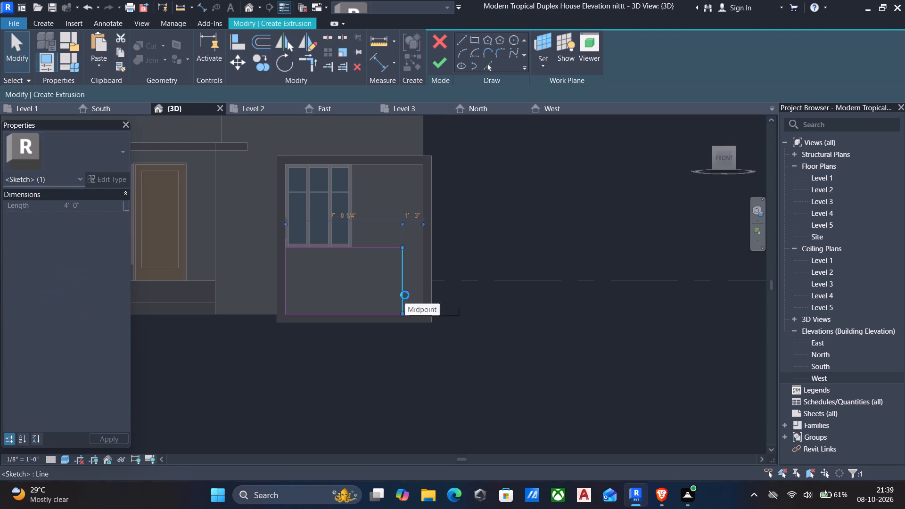
key("Right")
key("Right")
key("Right")
key("Right")
key("Right")
key("Right")
key("Right")
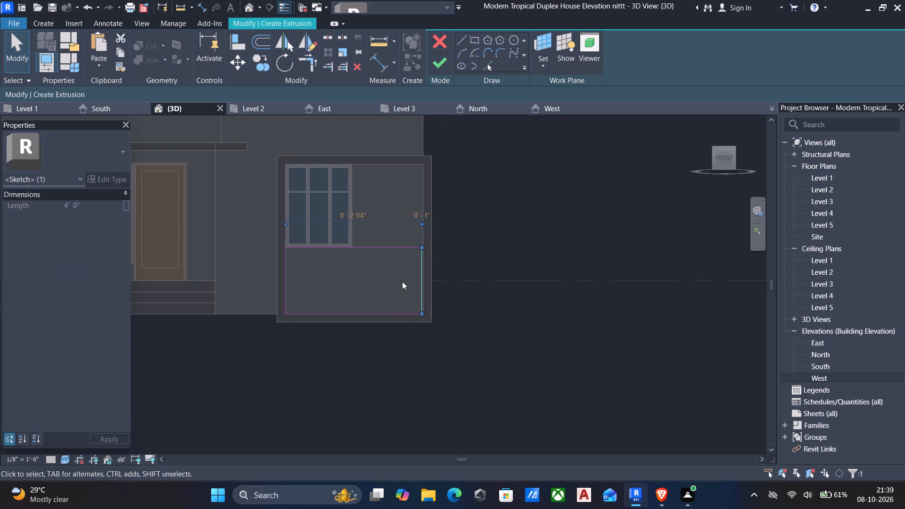
Nudge the rectangle's right edge into line with the frame's inner side.
key("Right")
scroll(372, 239, "up", 5)
scroll(460, 305, "up", 6)
key("Left")
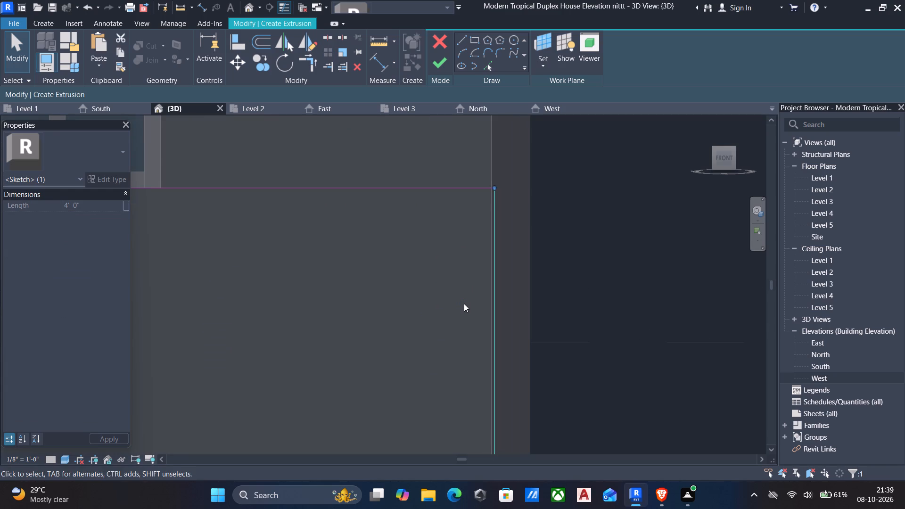
key("Left")
Sketch lines around the wall area beside the window, about 4'-3" wide and 5'-0" high, down to the lower rectangle.
scroll(445, 280, "down", 5)
middle_click_drag(444, 279, 501, 399)
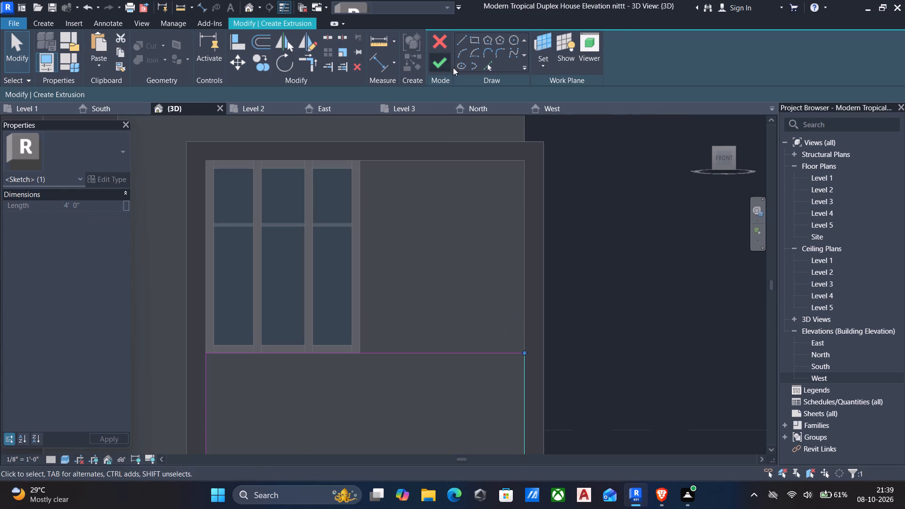
left_click(463, 41)
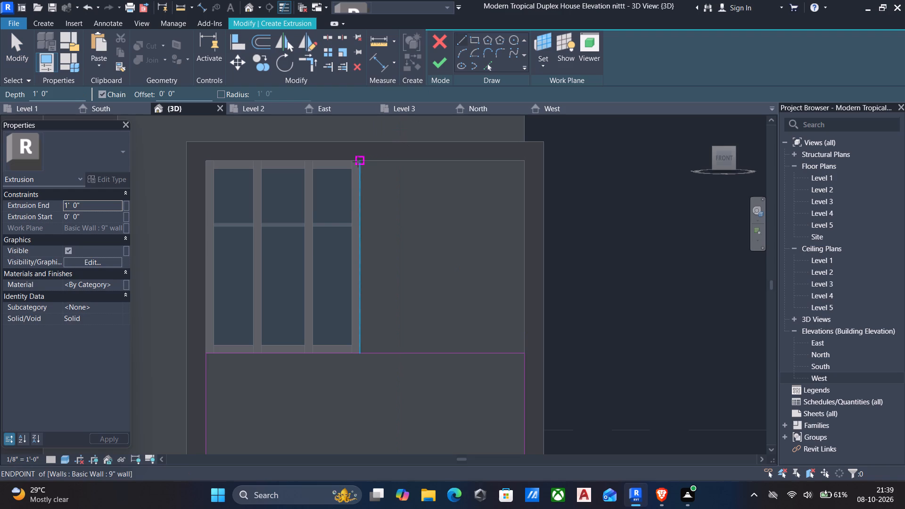
left_click(358, 161)
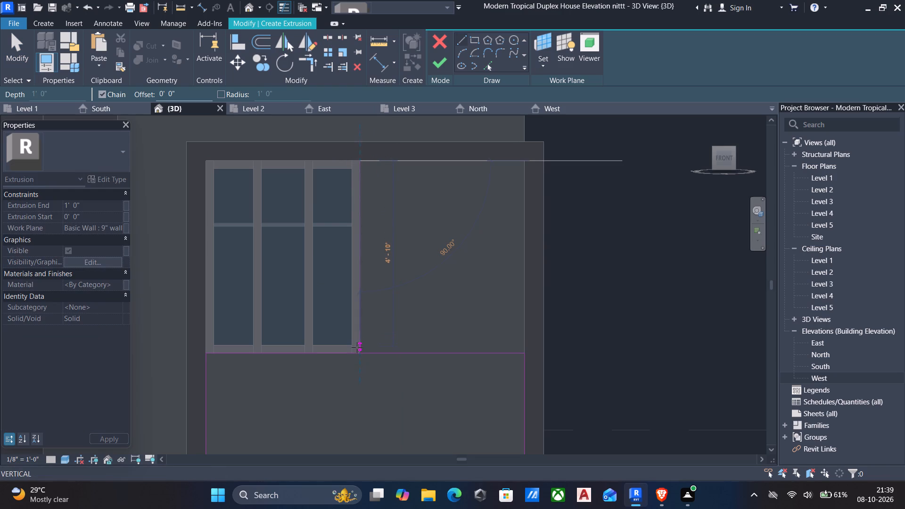
left_click(358, 350)
key("Escape")
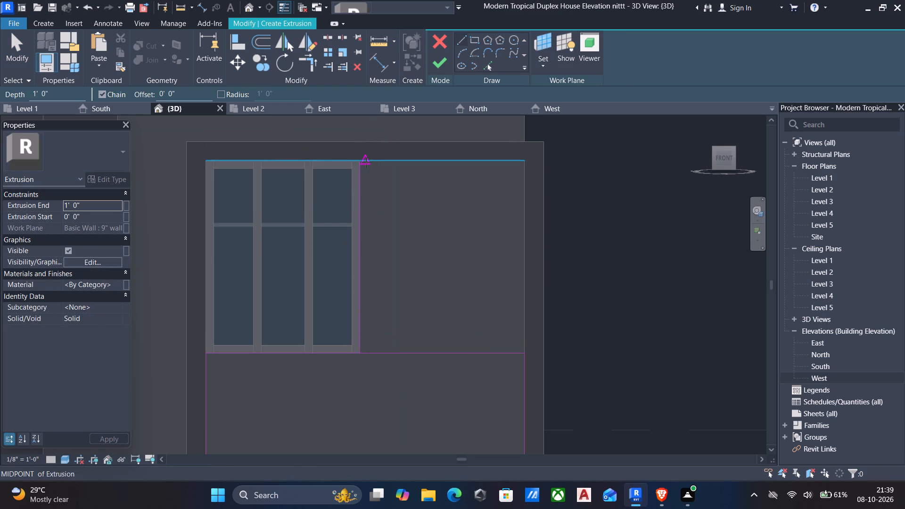
left_click(364, 161)
left_click(523, 163)
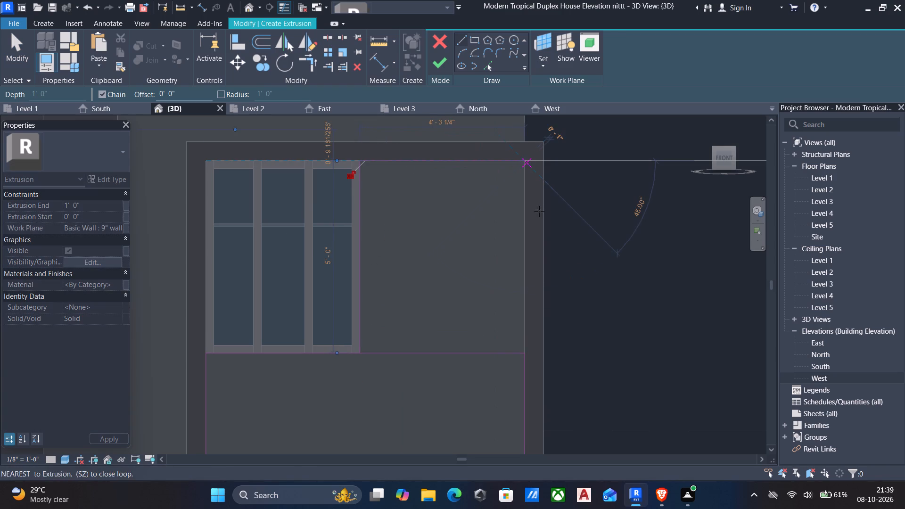
left_click(520, 352)
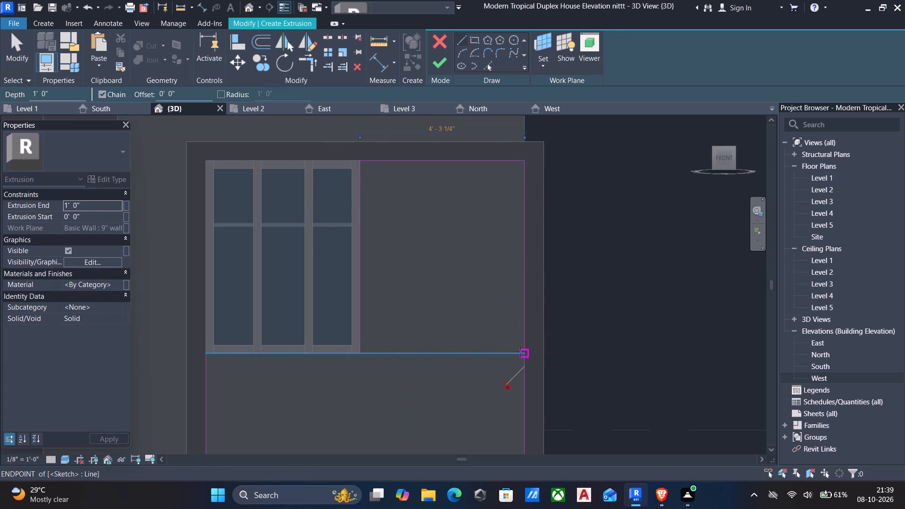
key("Escape")
key("Escape")
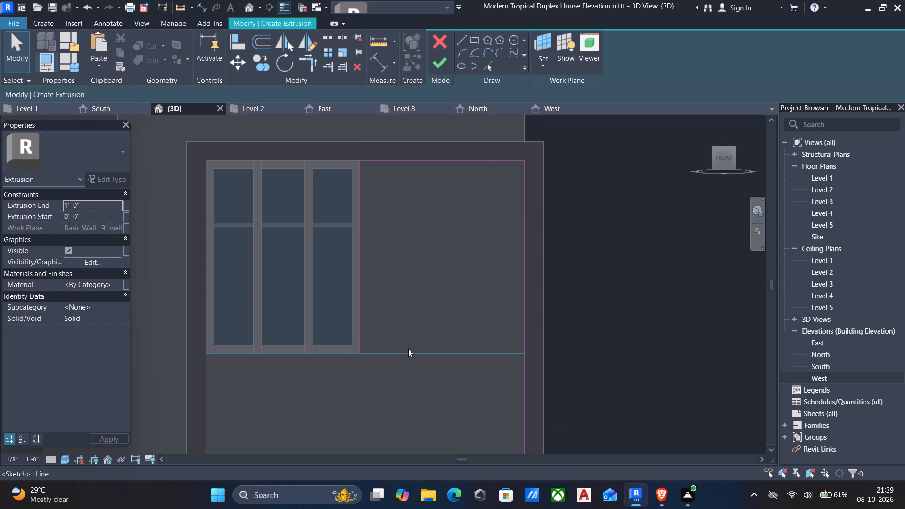
Trim the lower rectangle's top edge at the window's side line to form one L-shaped profile, and finish the extrusion sketch.
type("tr")
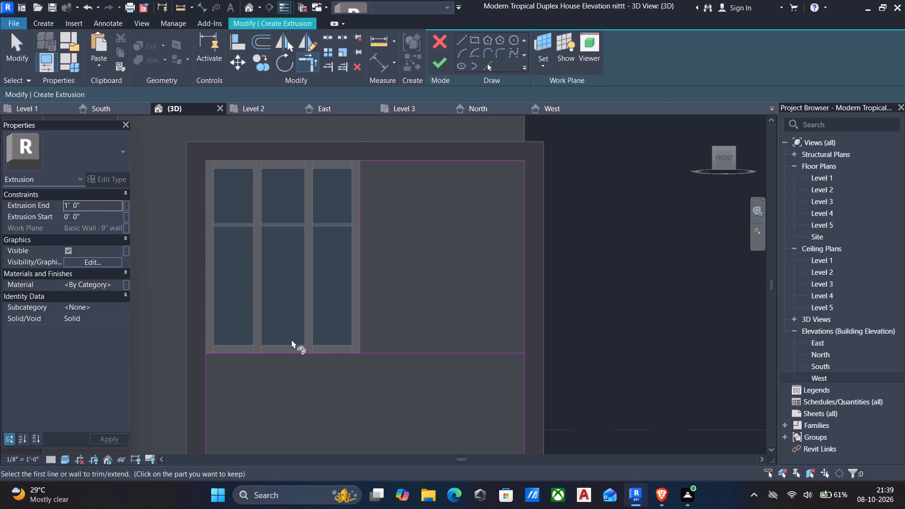
left_click_drag(297, 349, 351, 335)
left_click(360, 298)
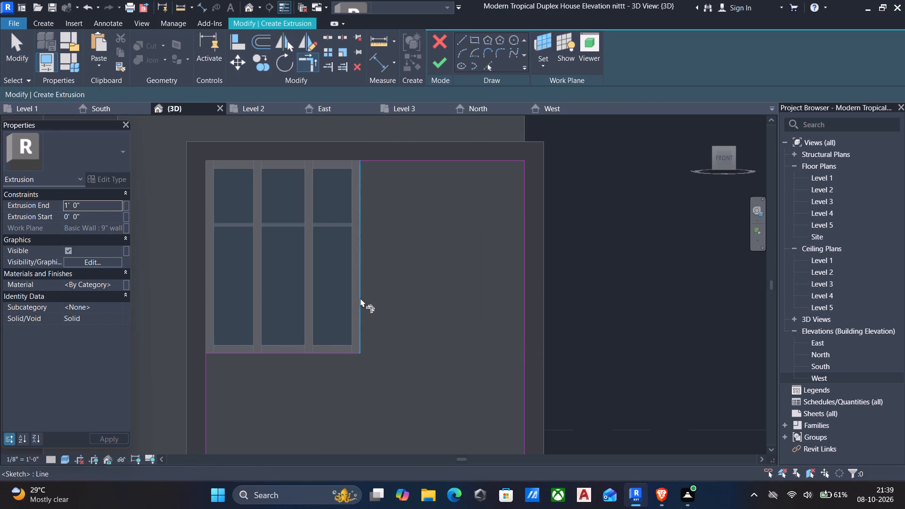
scroll(409, 305, "down", 5)
left_click(437, 62)
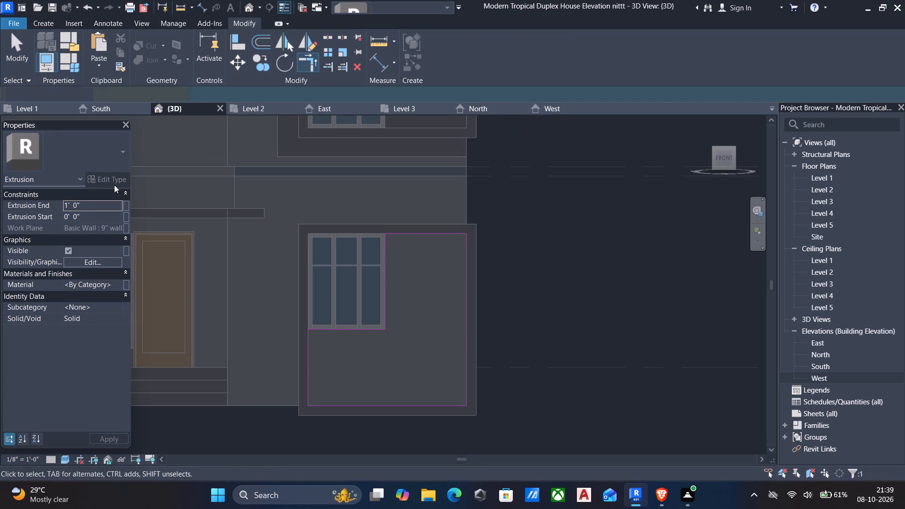
Set the right-bay panel's extrusion end to 1" and finish the in-place model.
left_click(94, 204)
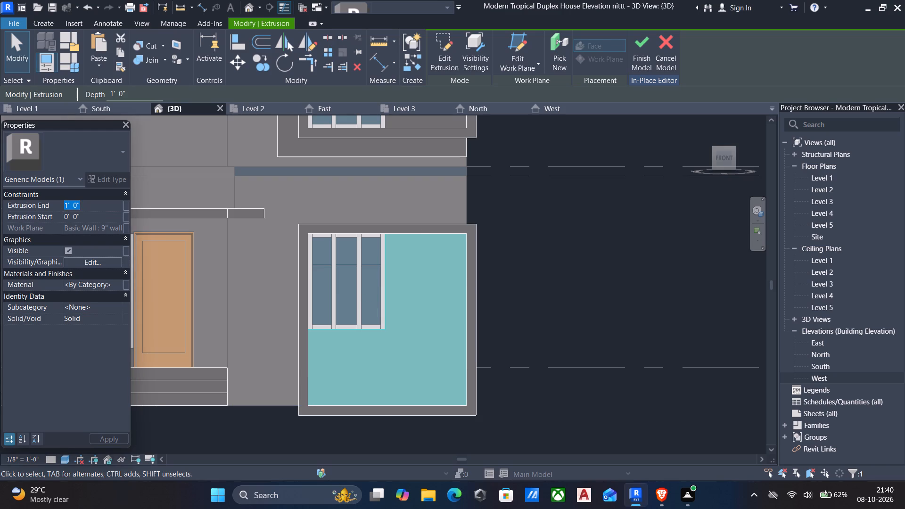
type("1\"")
key("Return")
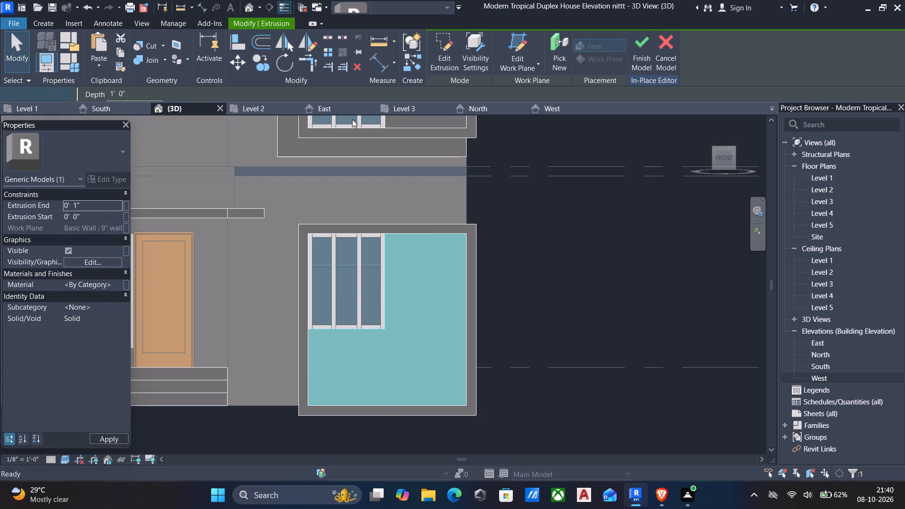
left_click(436, 41)
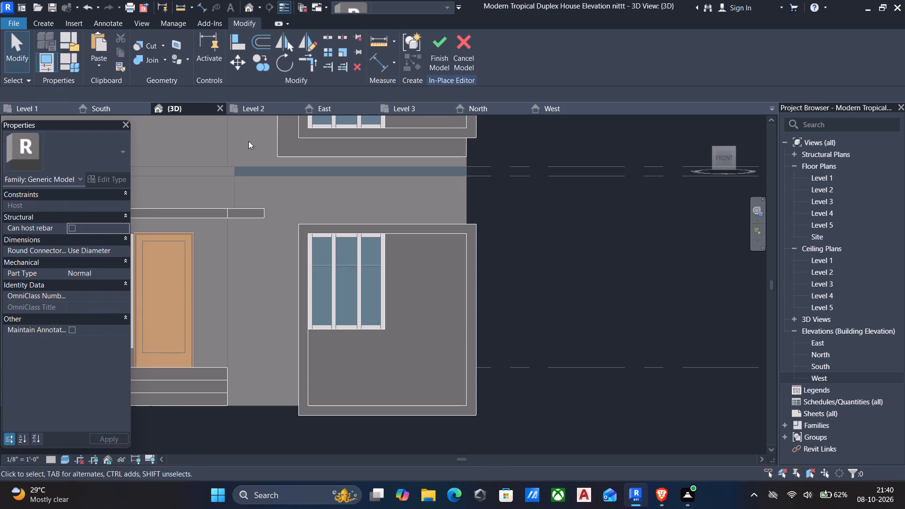
left_click(438, 57)
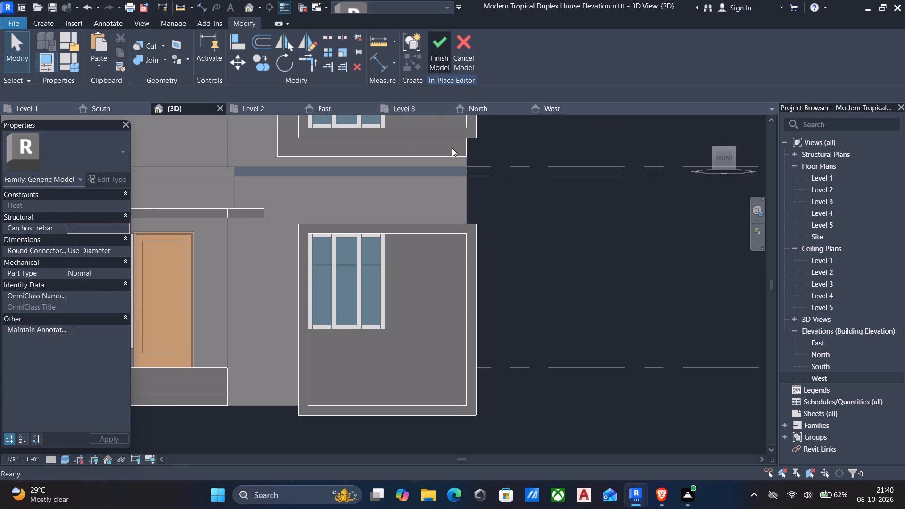
Reopen the in-place facade model and start an extrusion with the main roof's front eave face as work plane.
scroll(478, 237, "down", 5)
middle_click_drag(478, 239, 436, 285)
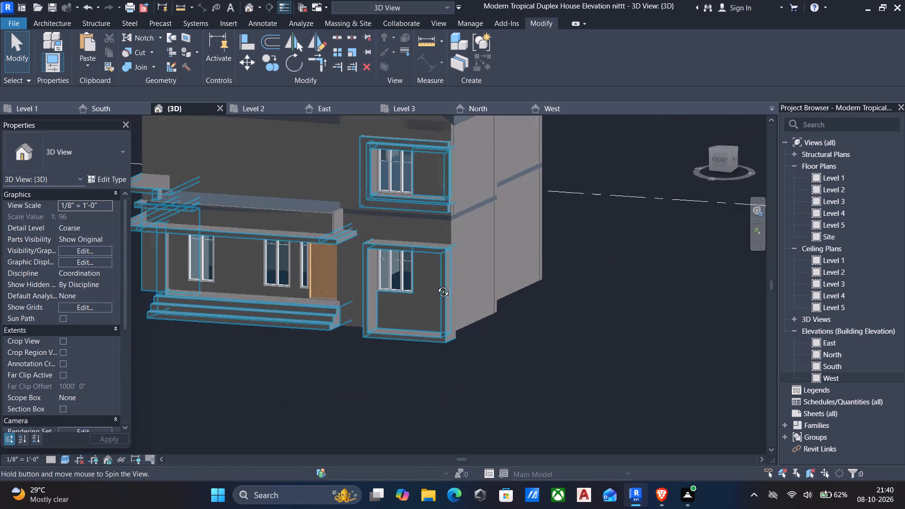
middle_click_drag(436, 285, 481, 336)
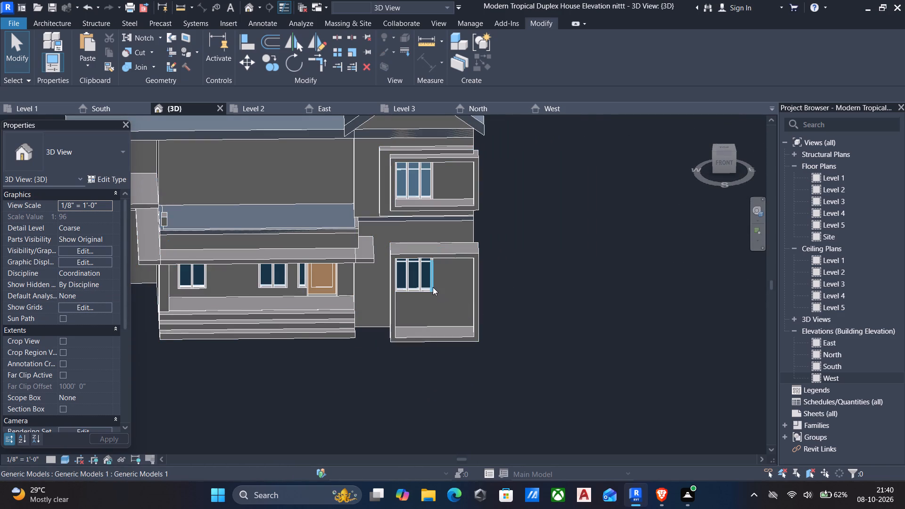
left_click(434, 323)
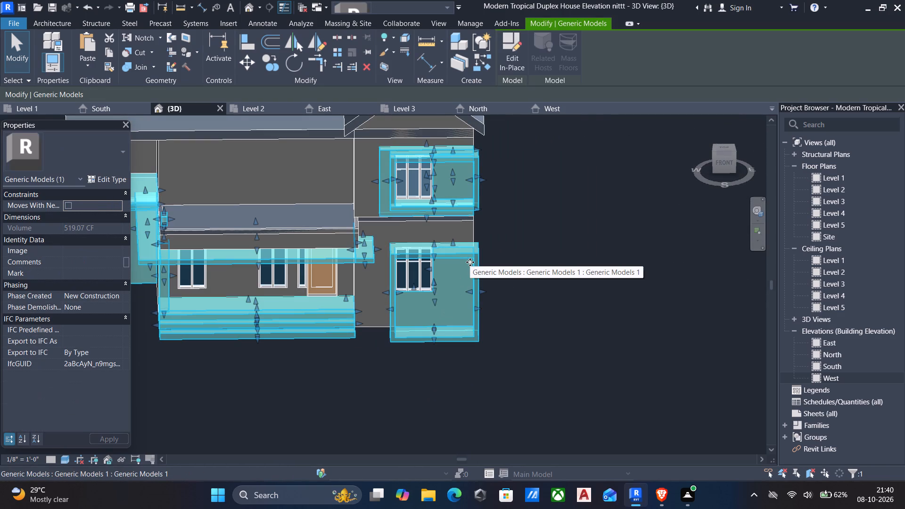
scroll(467, 217, "down", 1)
middle_click_drag(473, 229, 520, 270)
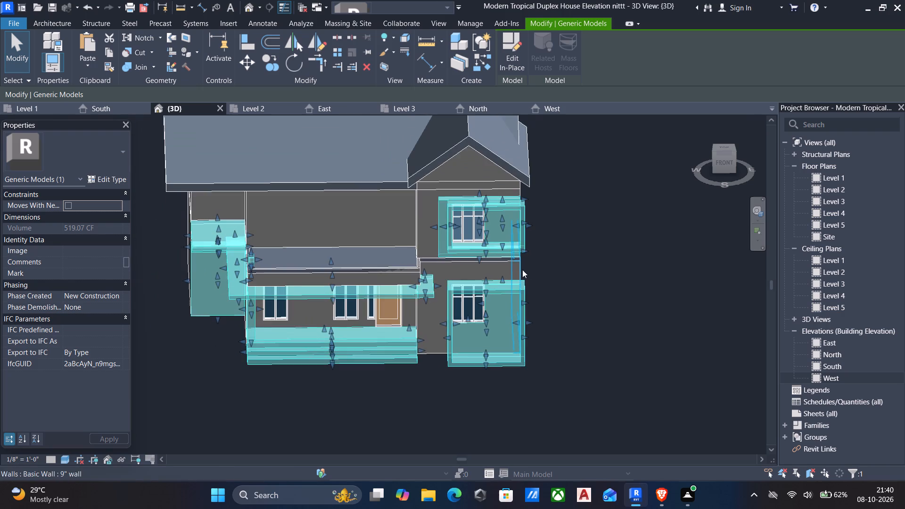
scroll(516, 246, "down", 1)
middle_click_drag(516, 255, 521, 296)
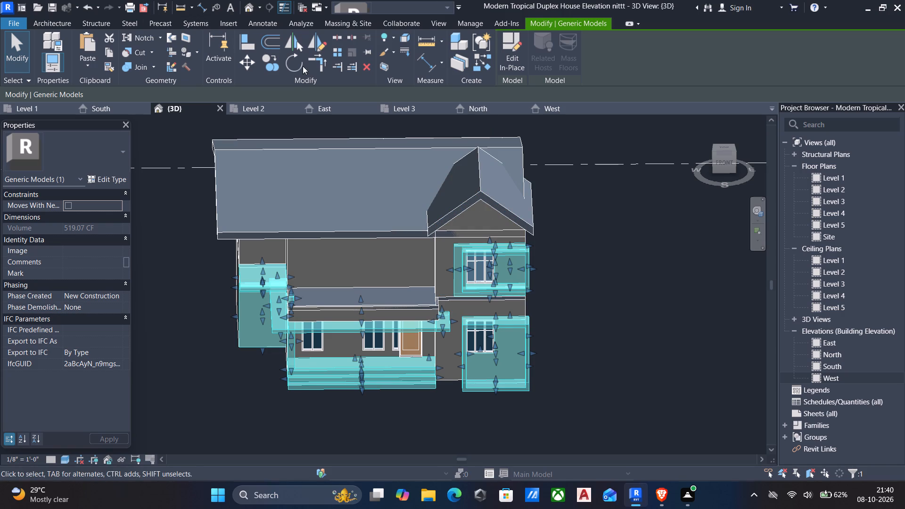
left_click(508, 60)
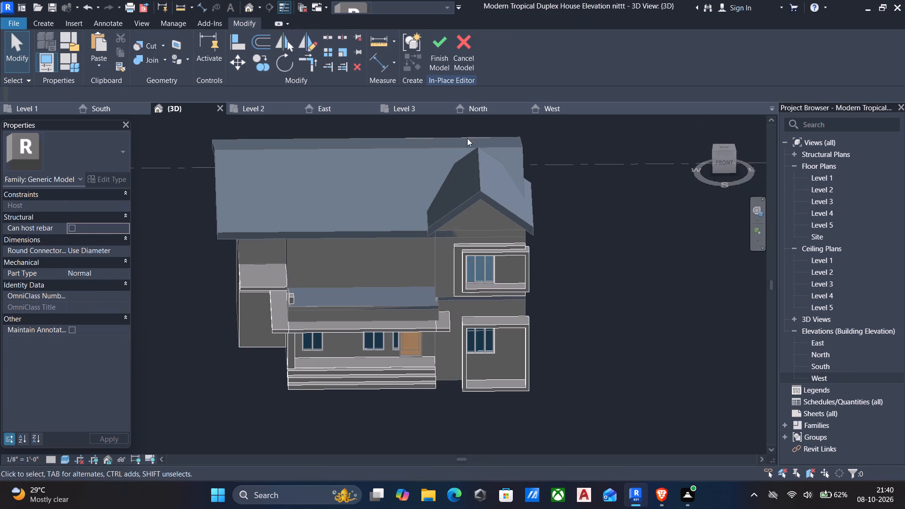
left_click(41, 22)
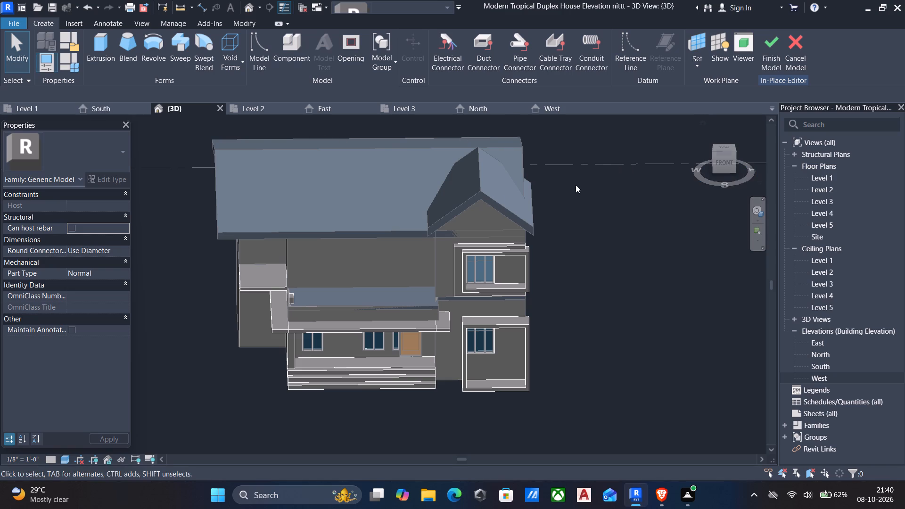
left_click(103, 41)
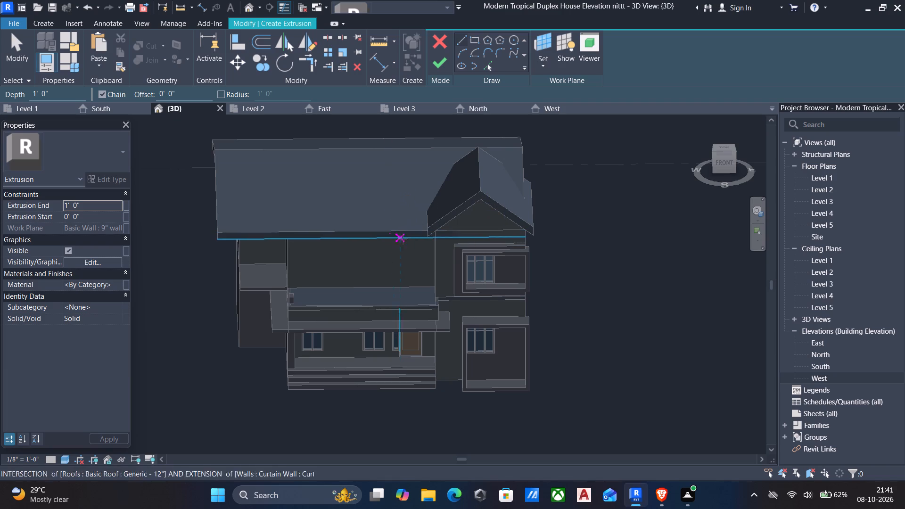
scroll(419, 246, "up", 4)
scroll(419, 246, "down", 5)
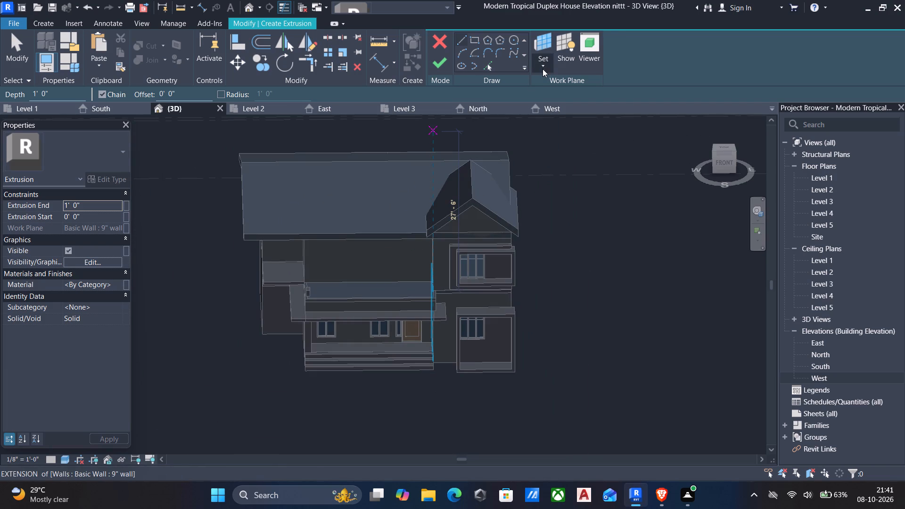
left_click(543, 69)
left_click(559, 108)
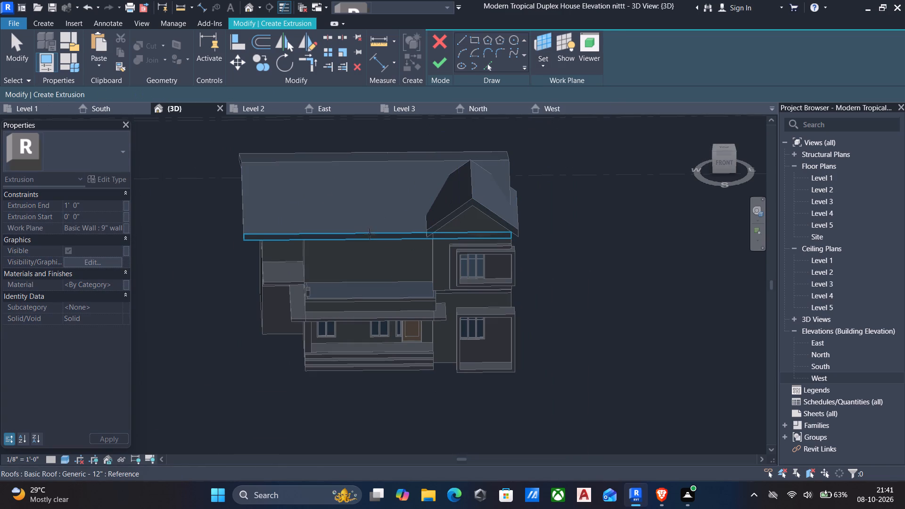
left_click(369, 235)
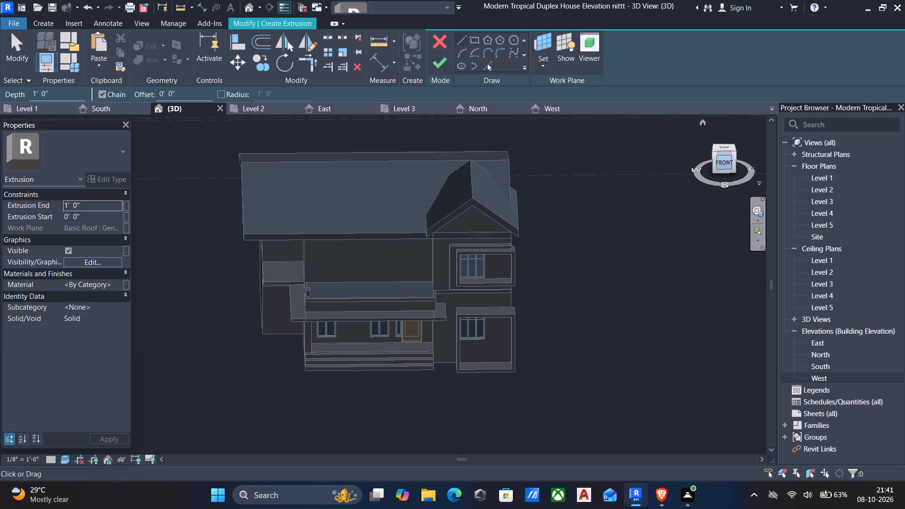
Sketch an open profile under the front gable: a 1'-7" vertical down to Level 4, an 11'-1" base line and a 1'-1" vertical up.
left_click(724, 164)
scroll(428, 233, "up", 10)
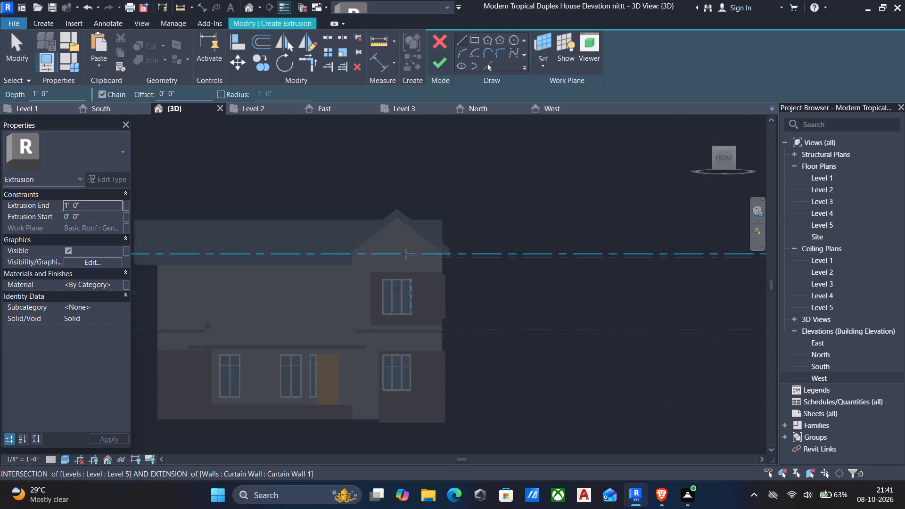
scroll(406, 254, "up", 9)
middle_click_drag(392, 250, 456, 249)
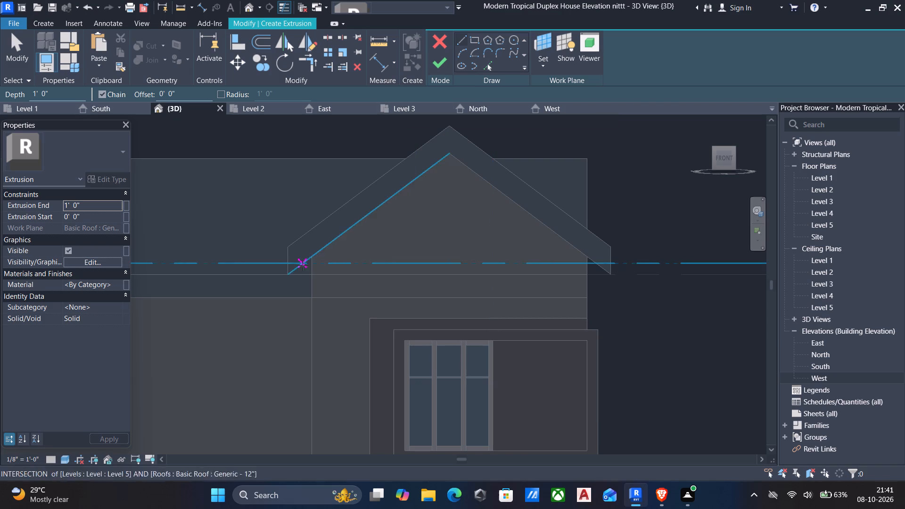
left_click(336, 240)
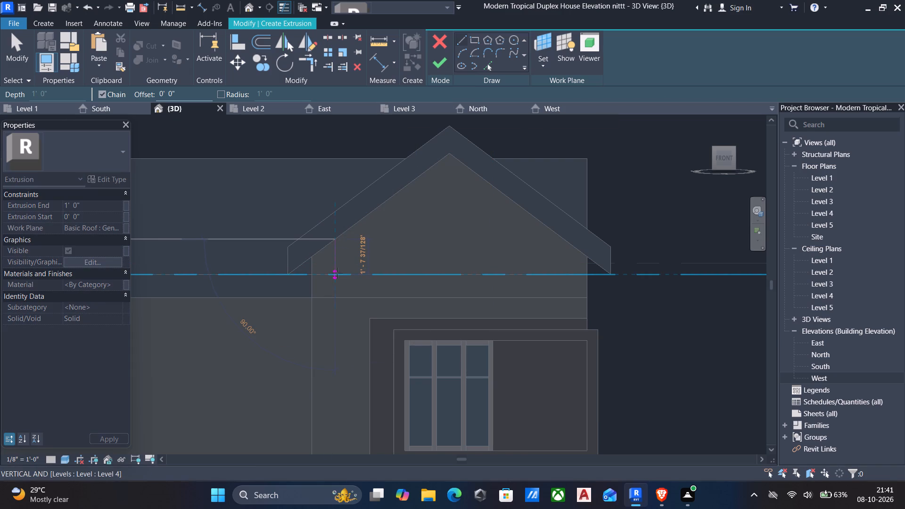
left_click(337, 273)
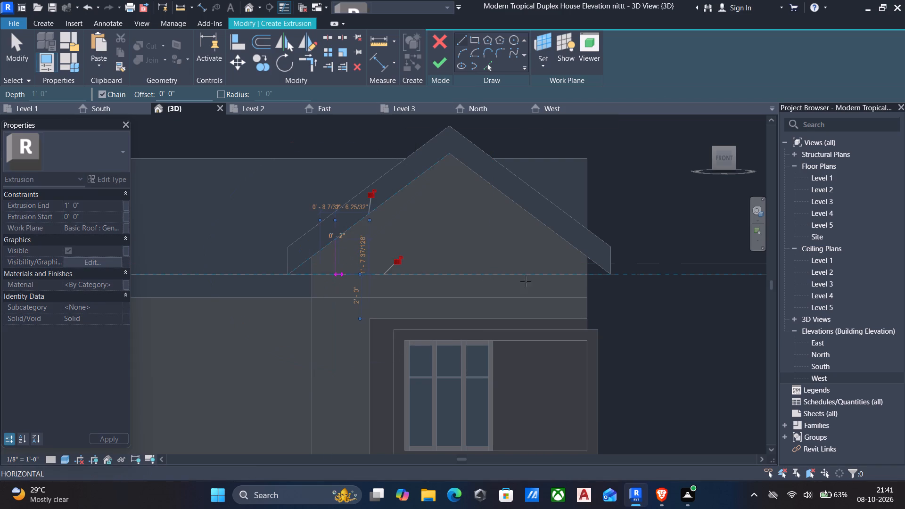
left_click(580, 276)
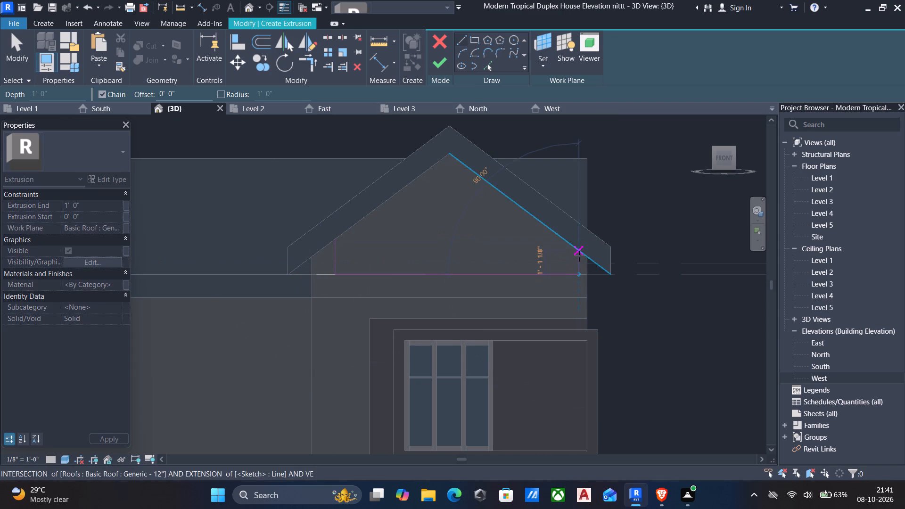
left_click(579, 256)
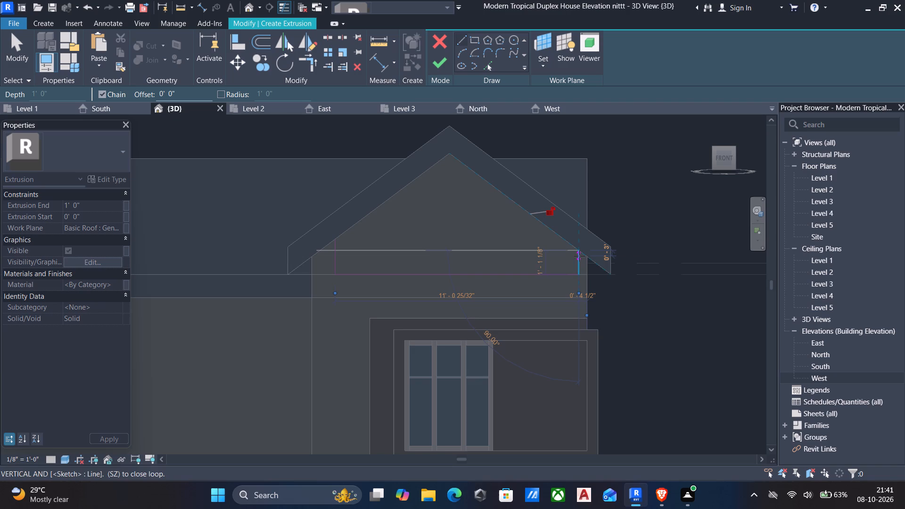
Continue the trim outline with a 6" segment along the gable's right slope, a vertical down to 6" above the base, and a parallel horizontal line.
scroll(549, 253, "up", 3)
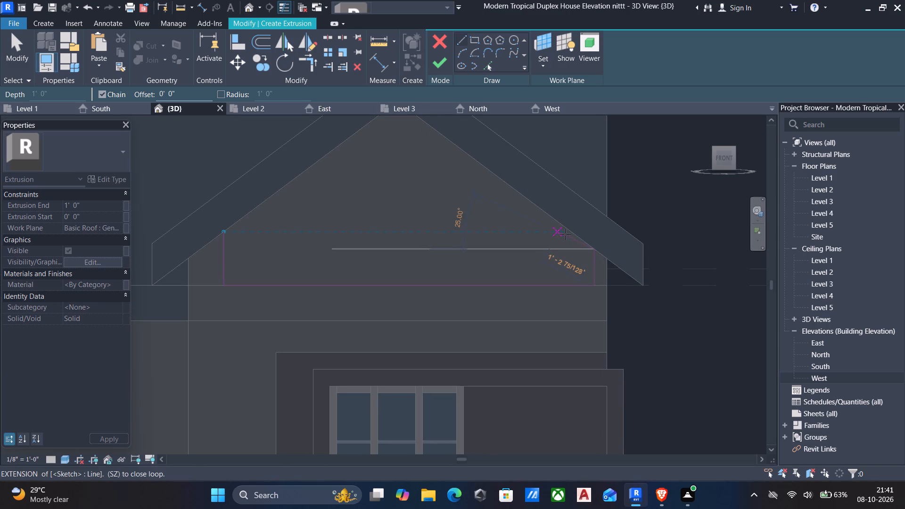
scroll(565, 234, "up", 5)
type("6\"")
key("Return")
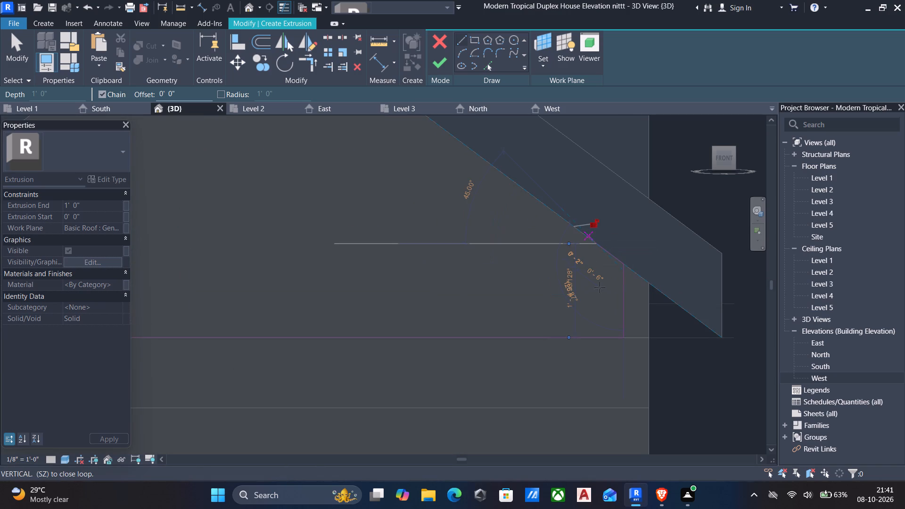
left_click(601, 306)
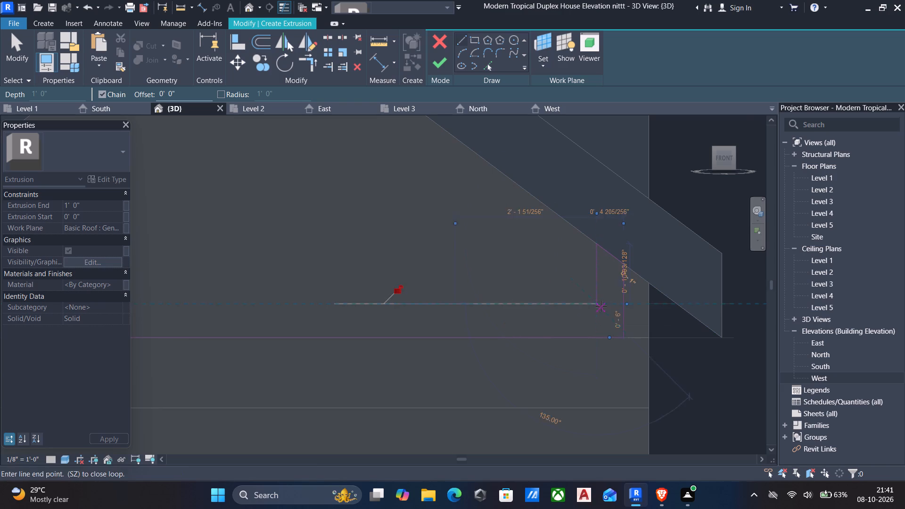
scroll(493, 310, "down", 1)
middle_click_drag(492, 310, 749, 303)
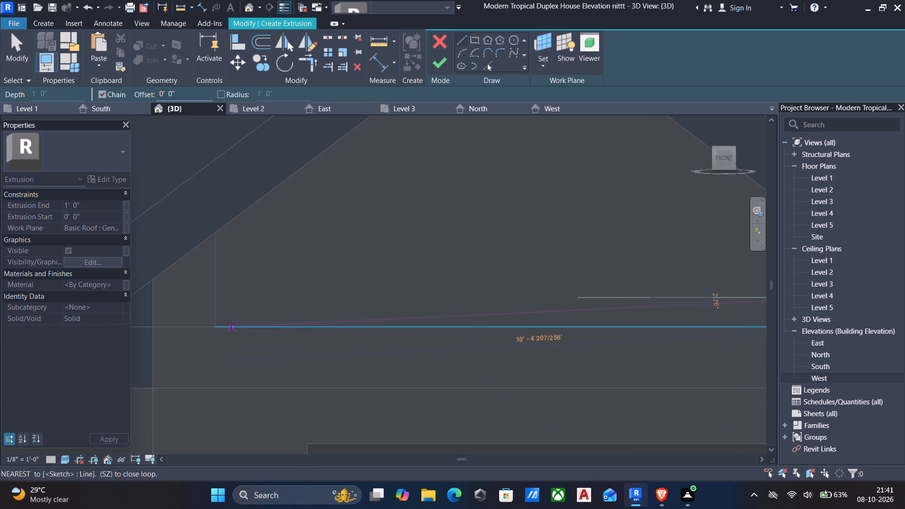
scroll(400, 331, "down", 3)
scroll(285, 307, "down", 1)
scroll(285, 306, "up", 1)
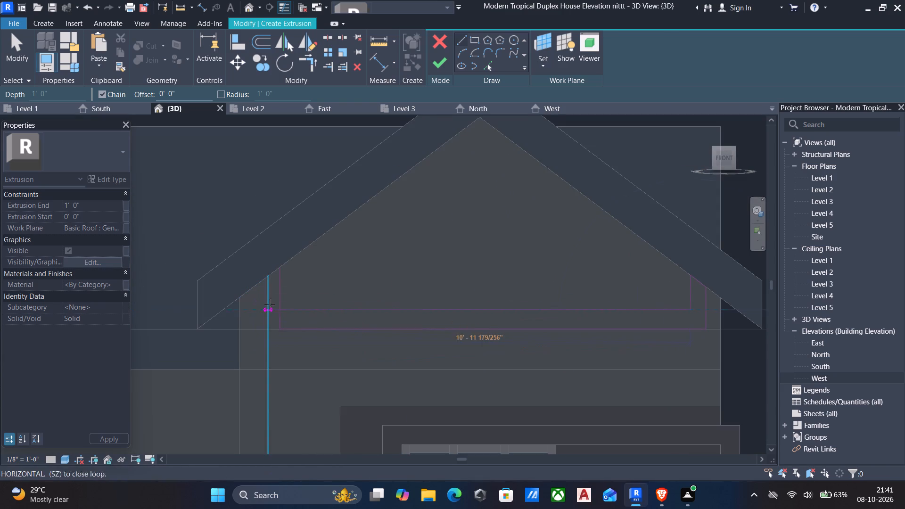
scroll(285, 315, "up", 4)
left_click(305, 310)
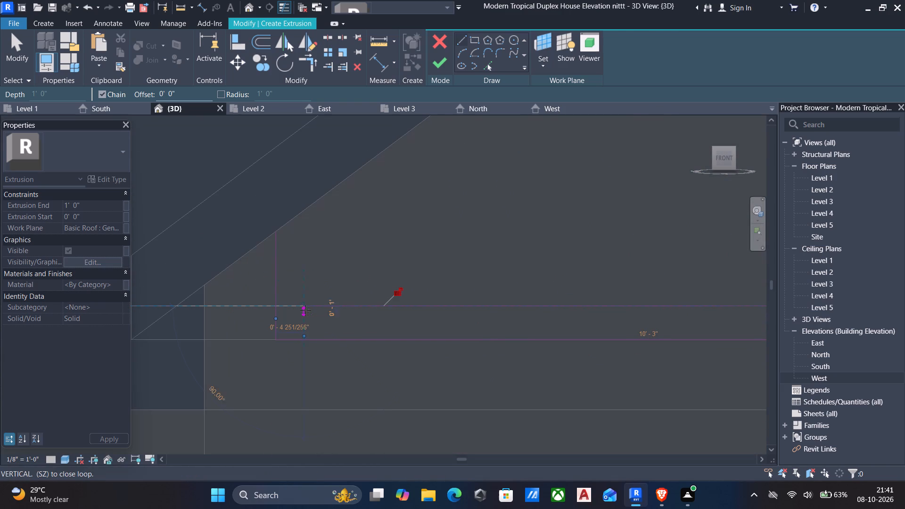
key("Escape")
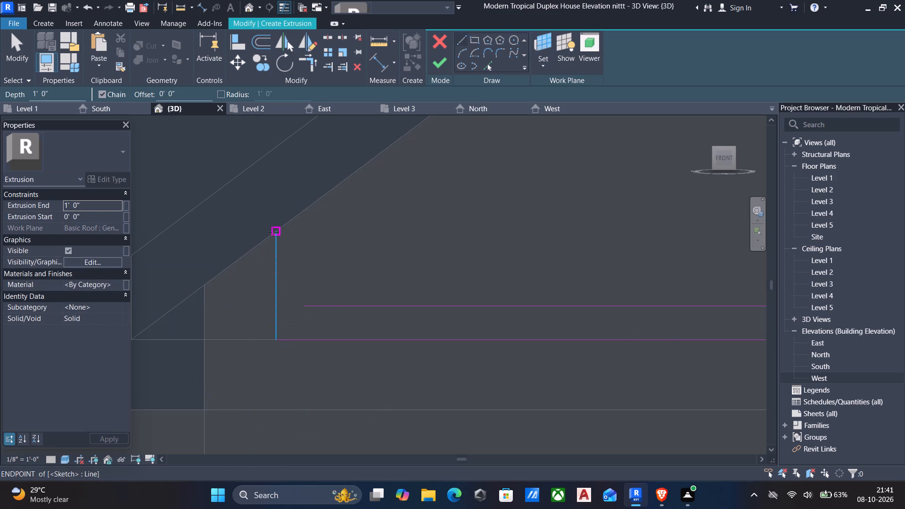
Sketch a 6" segment along the gable's left slope from the left upright's top, plus a vertical down towards the inner horizontal line.
left_click_drag(273, 232, 280, 230)
type("6\"")
key("Return")
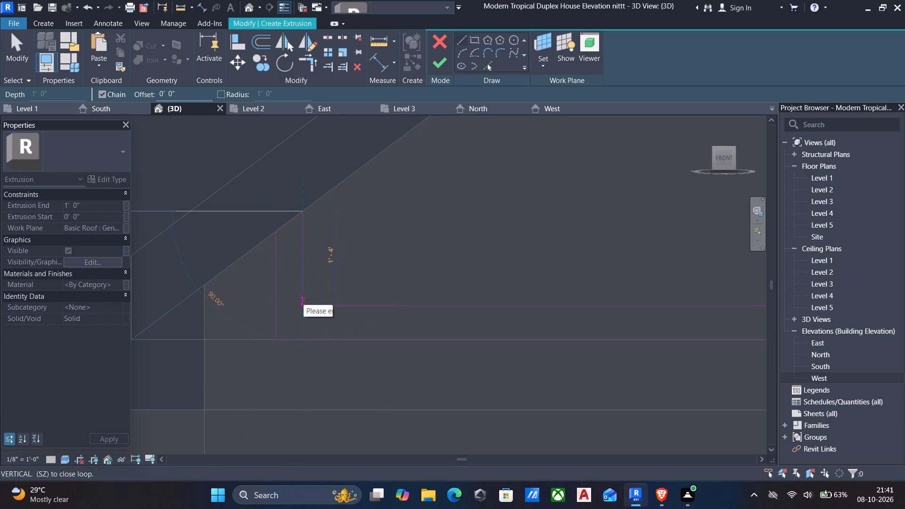
scroll(302, 304, "up", 6)
left_click(304, 283)
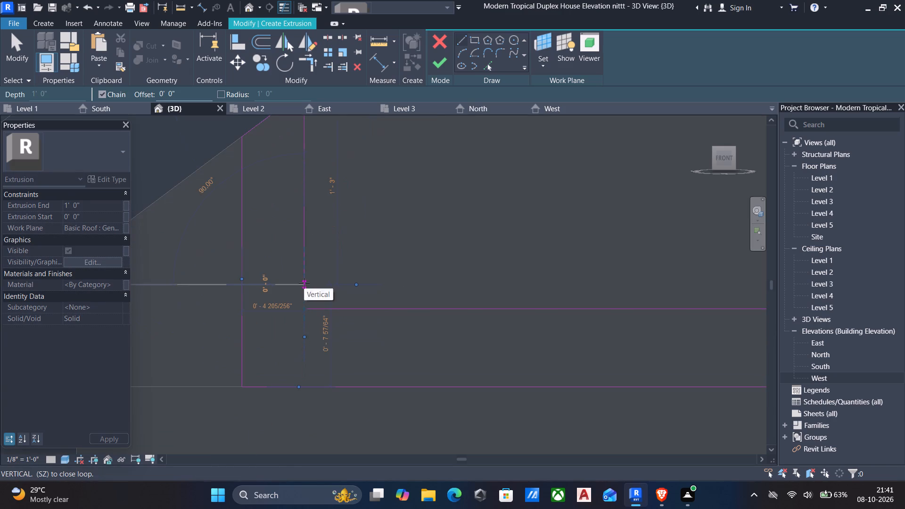
key("Escape")
Trim the inner horizontal line and left inner vertical into a corner, closing the U-shaped profile, and finish the extrusion sketch.
type("tr")
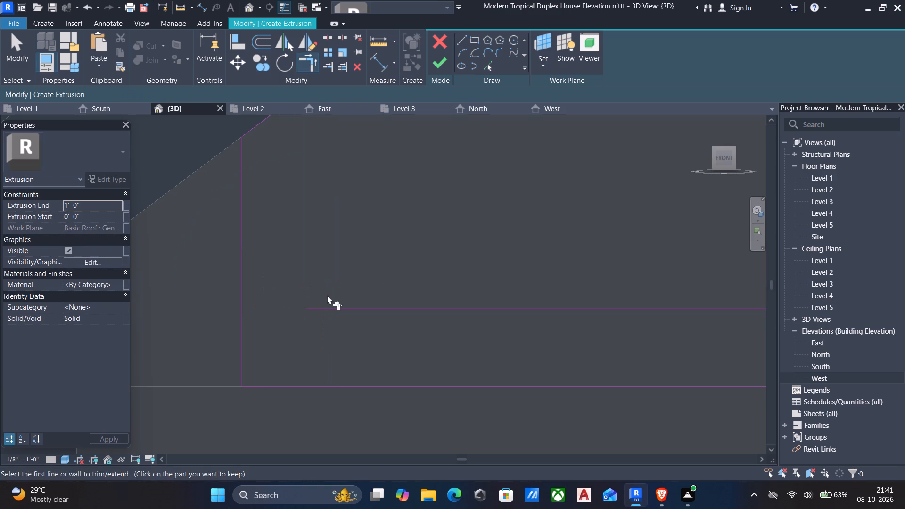
left_click(331, 305)
left_click(307, 271)
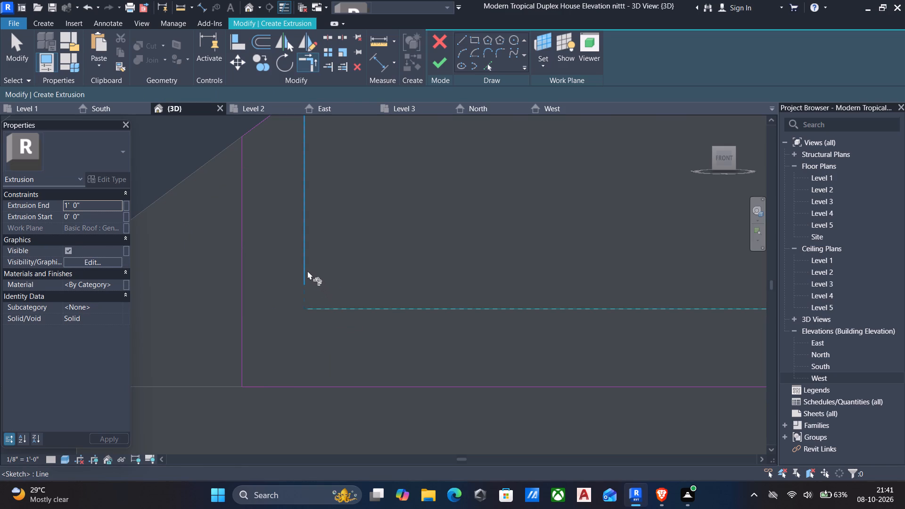
scroll(335, 261, "down", 2)
left_click(435, 68)
scroll(435, 138, "down", 6)
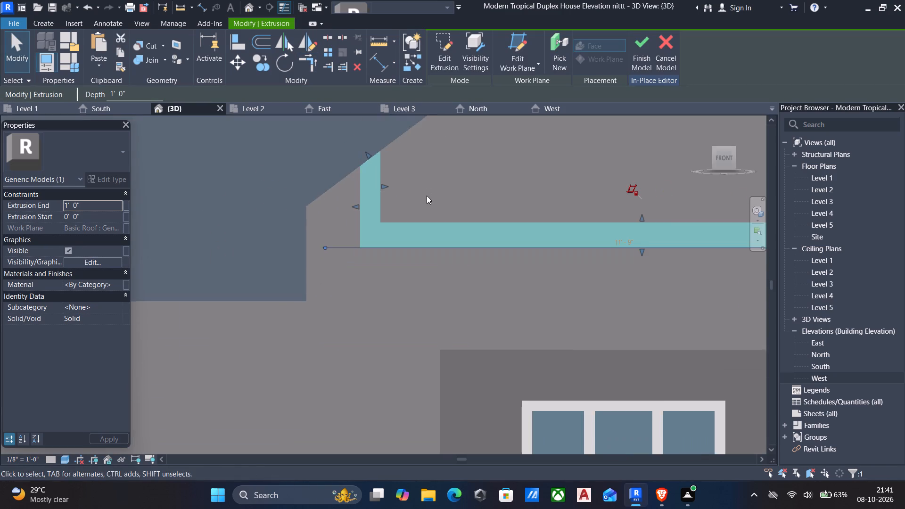
scroll(427, 197, "down", 5)
middle_click_drag(425, 214, 314, 275)
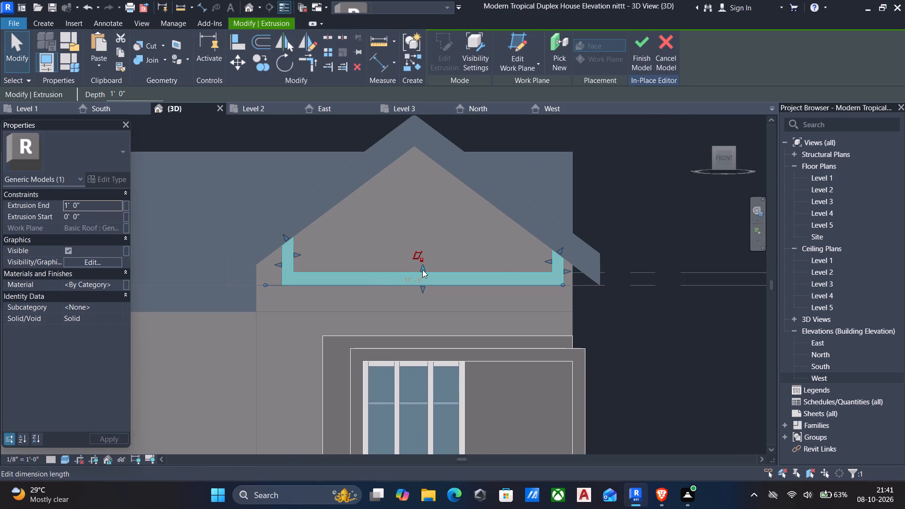
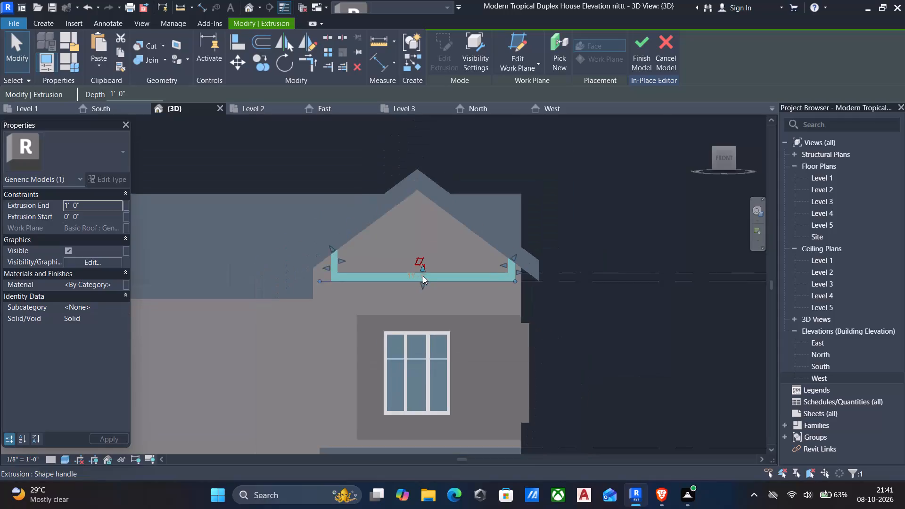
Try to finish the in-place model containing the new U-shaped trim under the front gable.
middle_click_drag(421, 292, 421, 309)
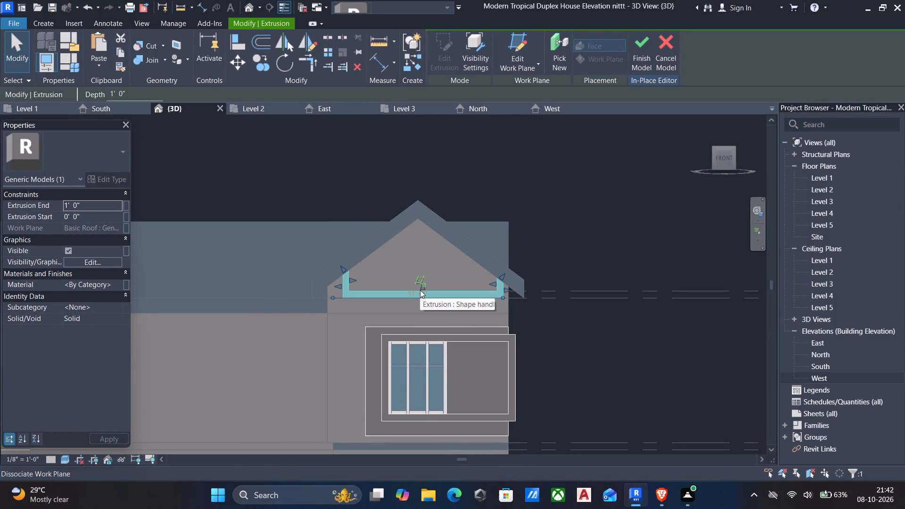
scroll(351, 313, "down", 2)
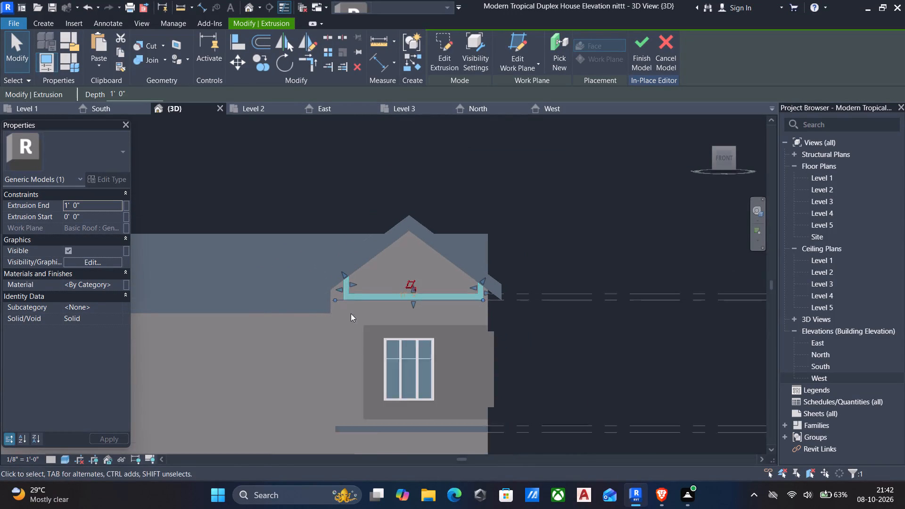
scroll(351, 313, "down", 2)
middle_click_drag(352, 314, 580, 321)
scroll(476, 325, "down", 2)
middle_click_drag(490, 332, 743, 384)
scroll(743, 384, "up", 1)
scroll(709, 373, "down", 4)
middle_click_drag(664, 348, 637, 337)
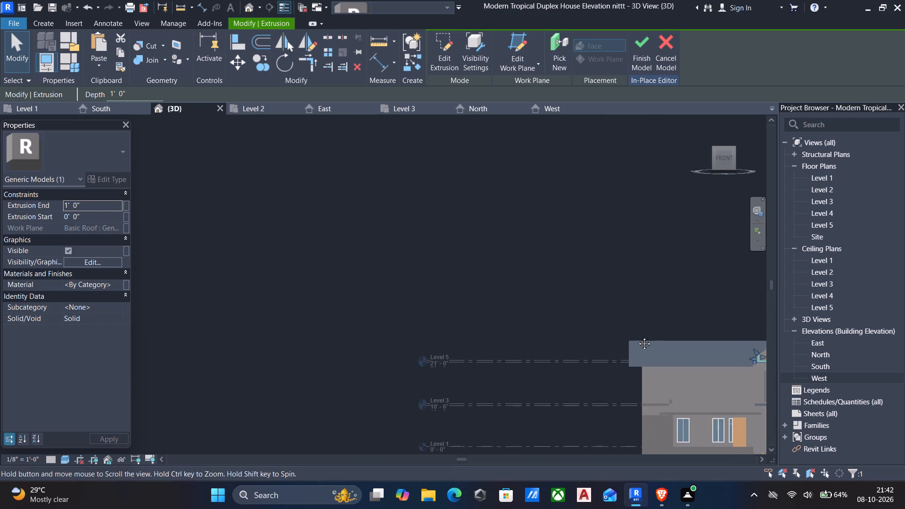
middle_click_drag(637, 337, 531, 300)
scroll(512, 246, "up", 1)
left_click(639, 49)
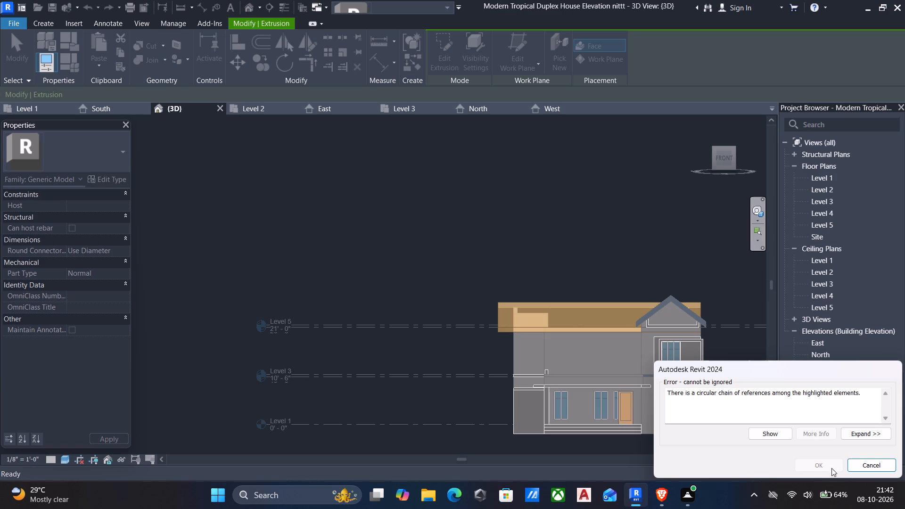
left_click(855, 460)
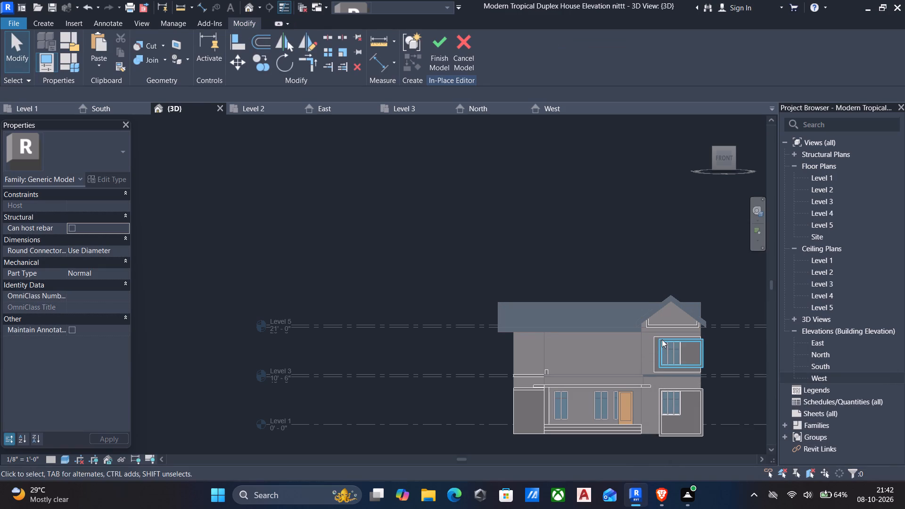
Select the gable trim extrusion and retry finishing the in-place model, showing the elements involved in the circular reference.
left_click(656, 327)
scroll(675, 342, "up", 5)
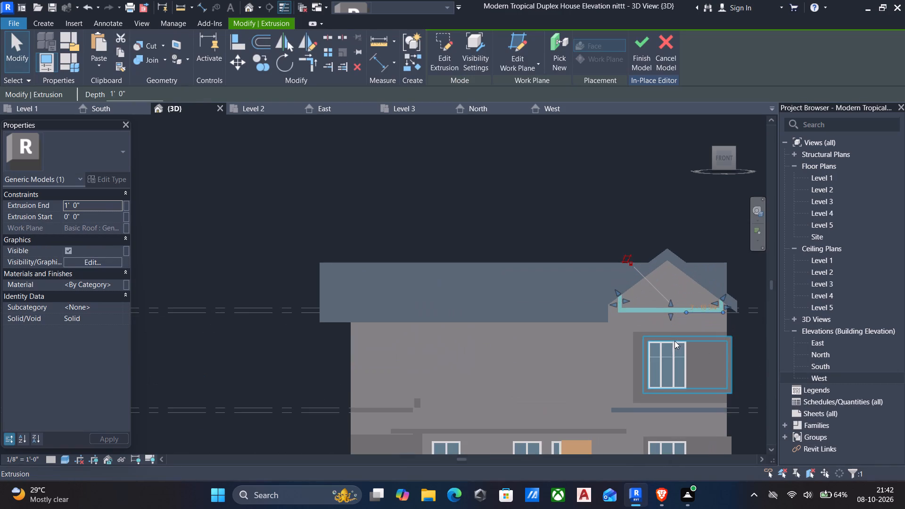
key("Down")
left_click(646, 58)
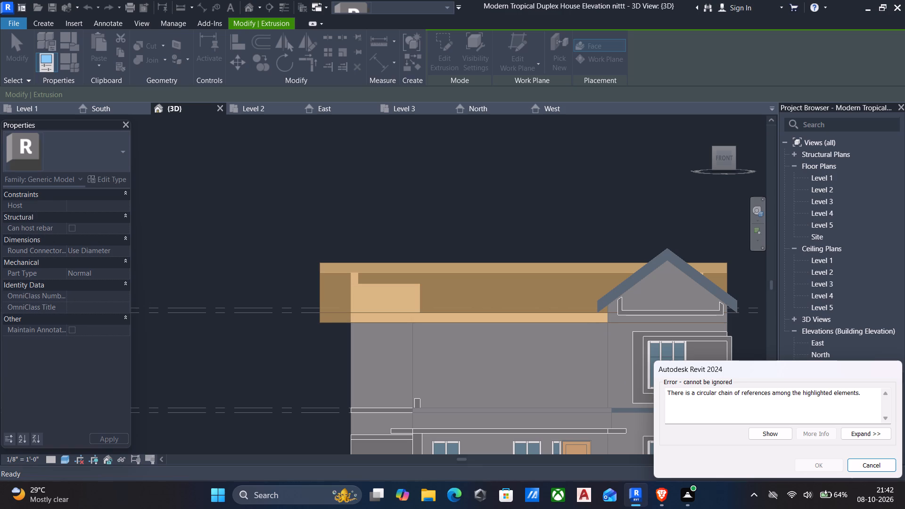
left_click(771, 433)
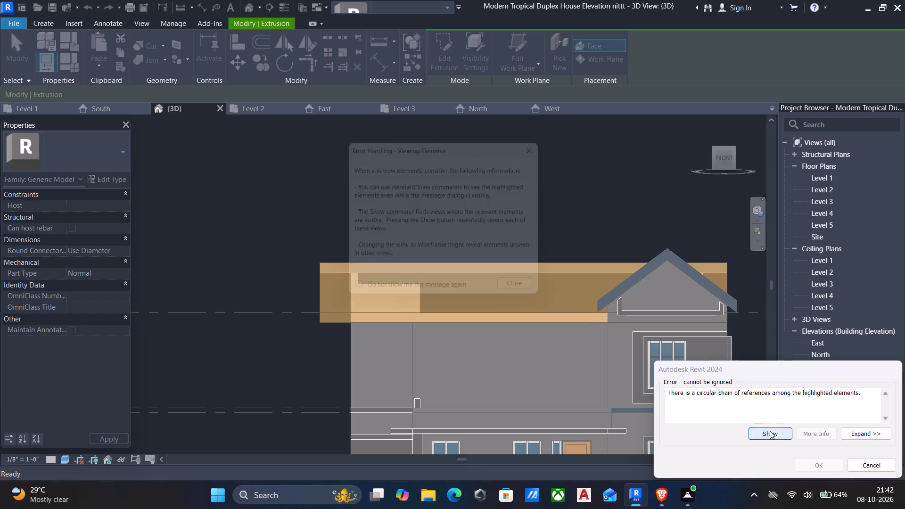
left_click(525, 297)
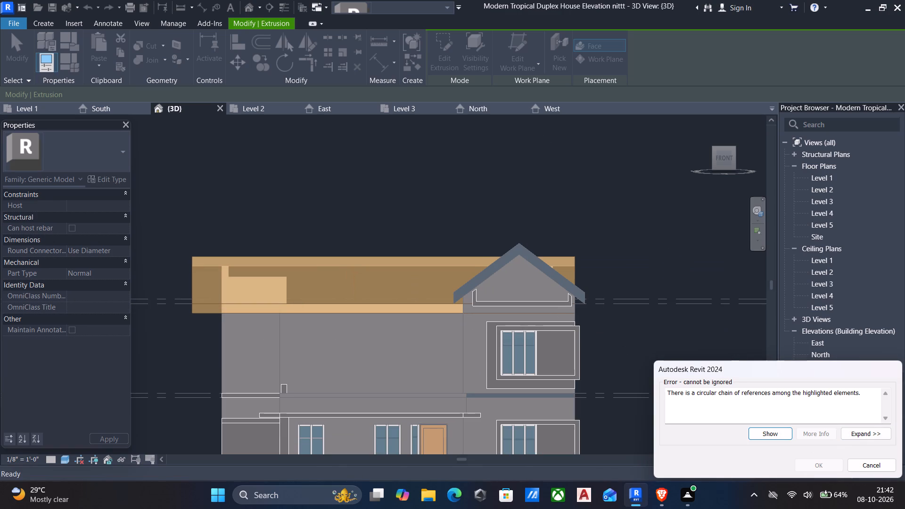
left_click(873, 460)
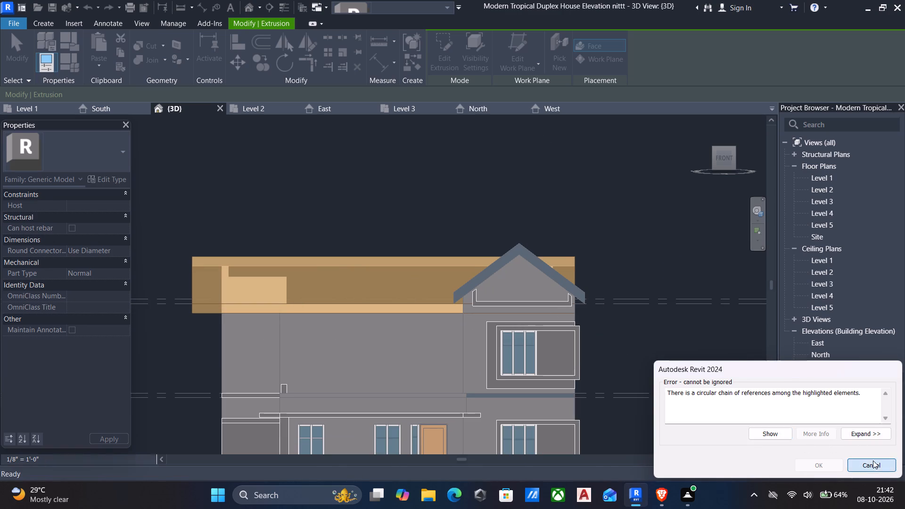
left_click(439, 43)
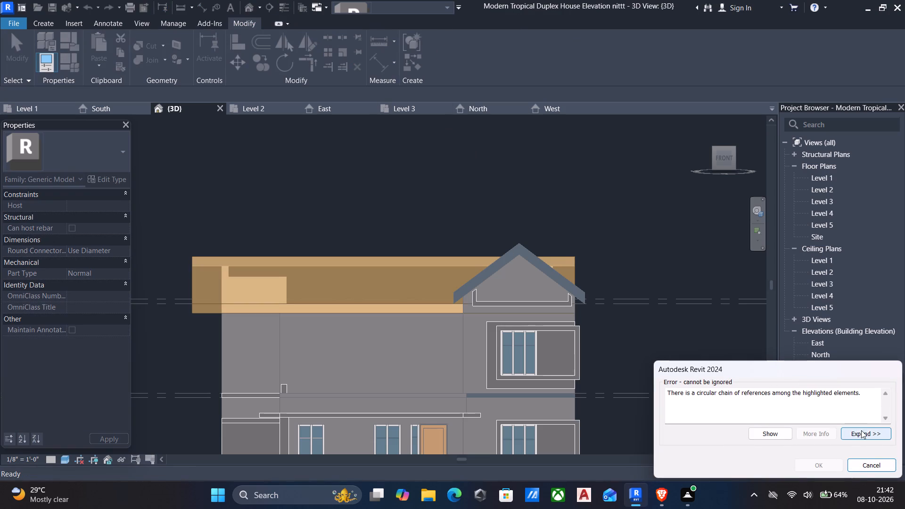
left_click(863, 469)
Cancel the in-place model edit, discarding the trim extrusion under the front gable.
left_click(466, 49)
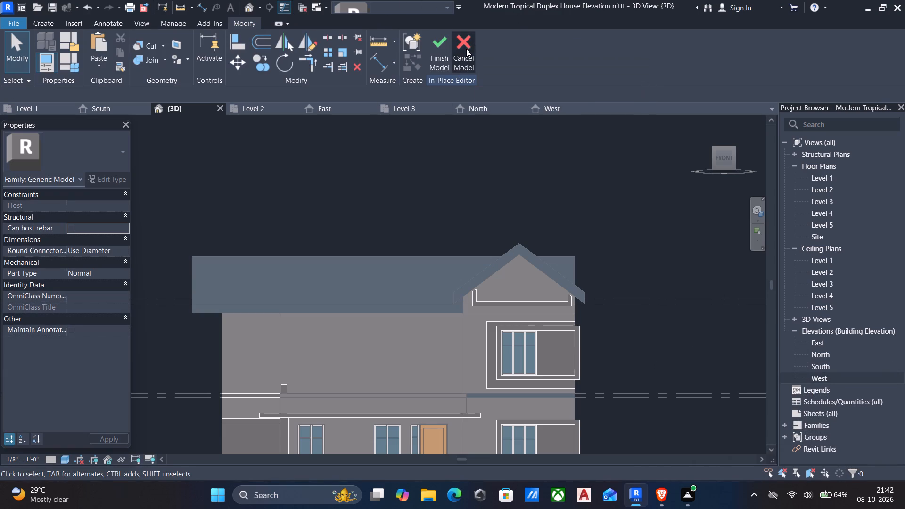
left_click(489, 263)
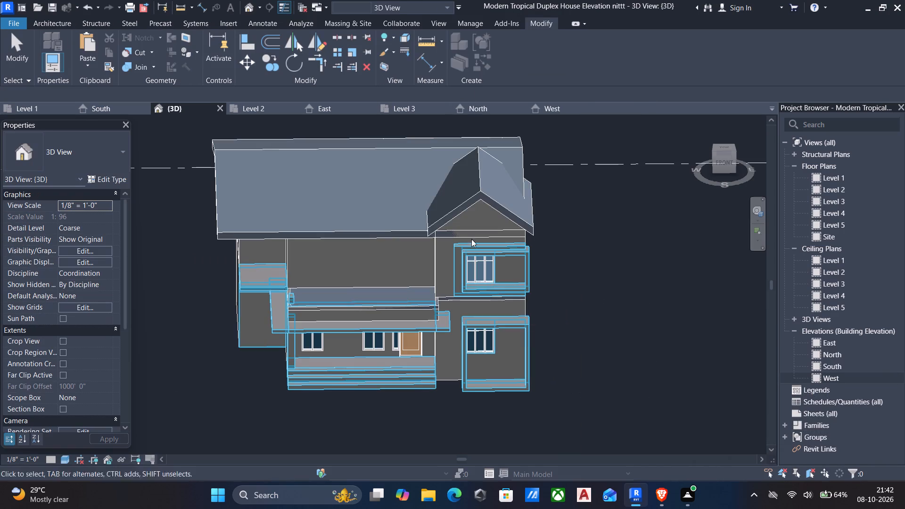
Edit the front facade's generic model in place and start a new extrusion with the main roof's front fascia as work plane.
left_click(474, 248)
left_click(505, 48)
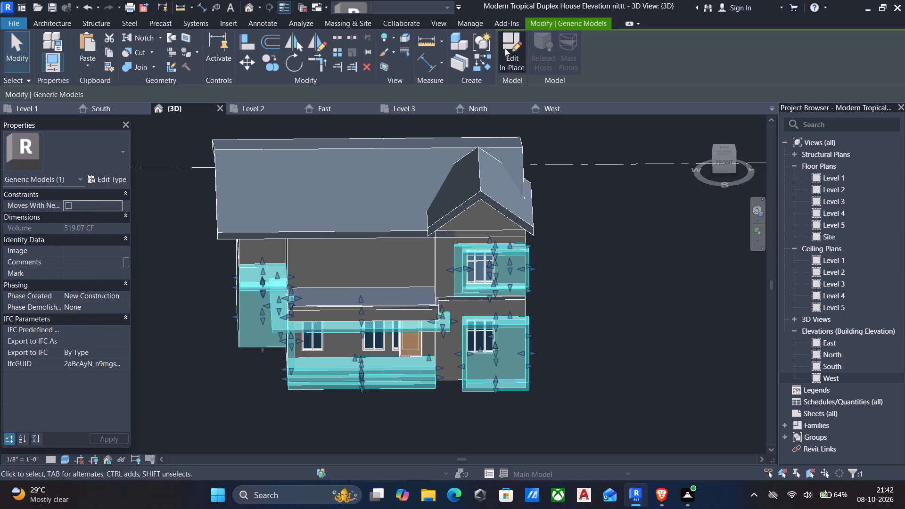
left_click(42, 22)
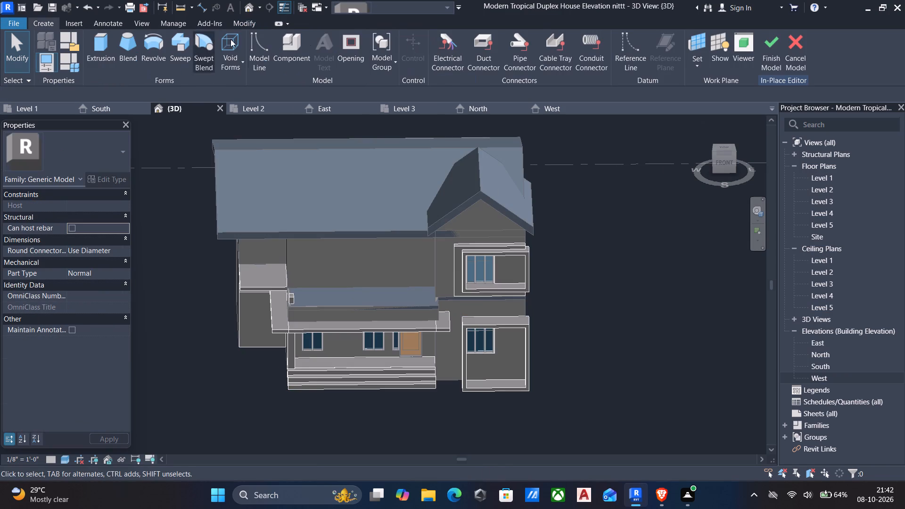
left_click(101, 39)
left_click(539, 64)
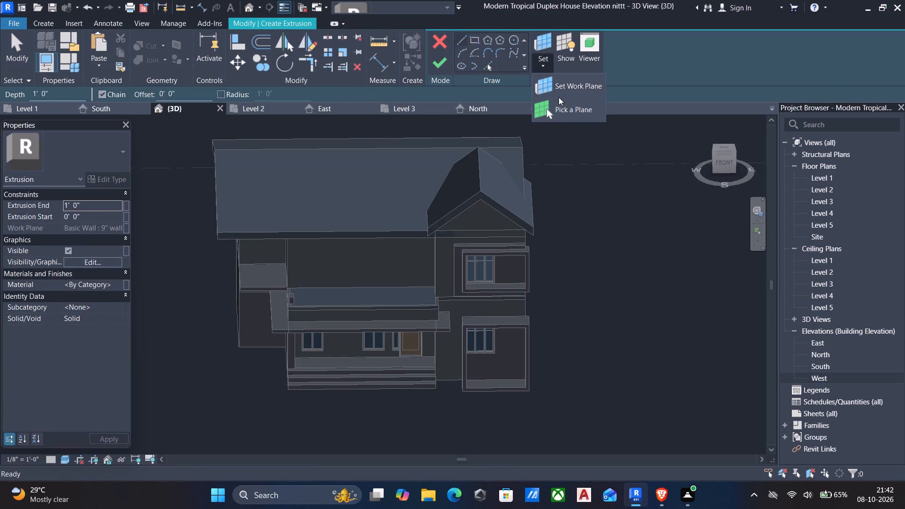
left_click(562, 110)
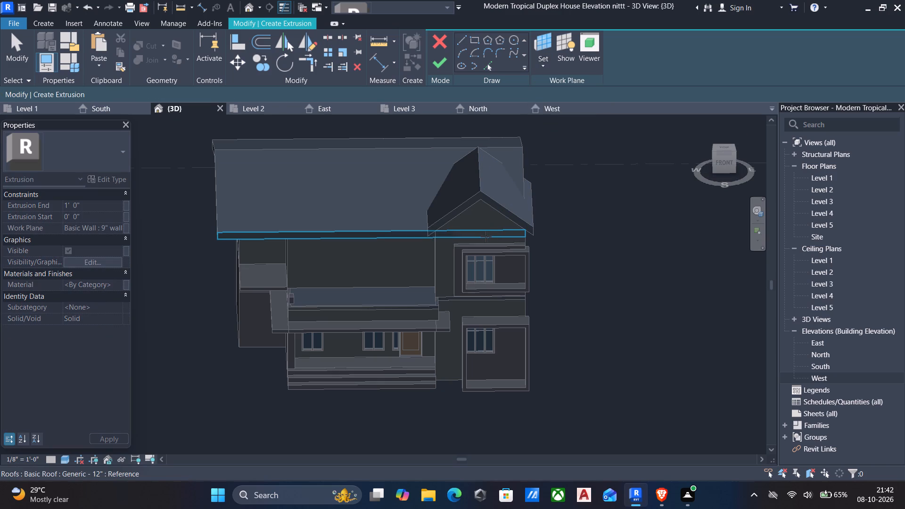
left_click(486, 237)
Sketch in front view a vertical about 1'-10" from the gable's left slope to Level 4, a base about 10'-8", and a vertical to the right slope.
left_click(721, 164)
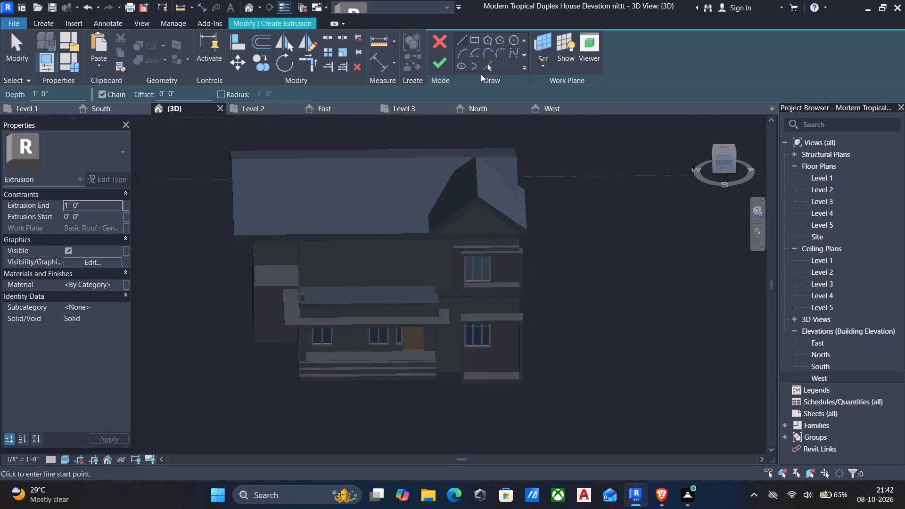
left_click(462, 41)
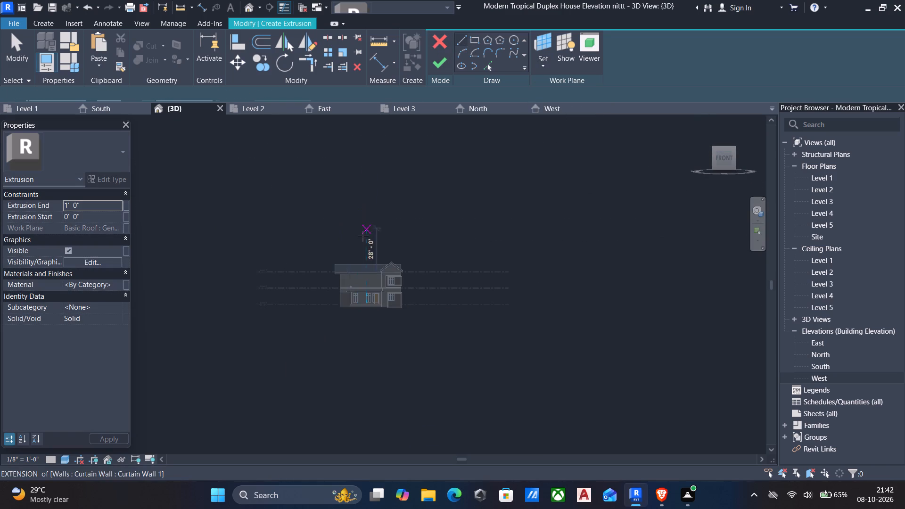
scroll(371, 250, "up", 5)
scroll(416, 305, "up", 13)
scroll(339, 287, "up", 5)
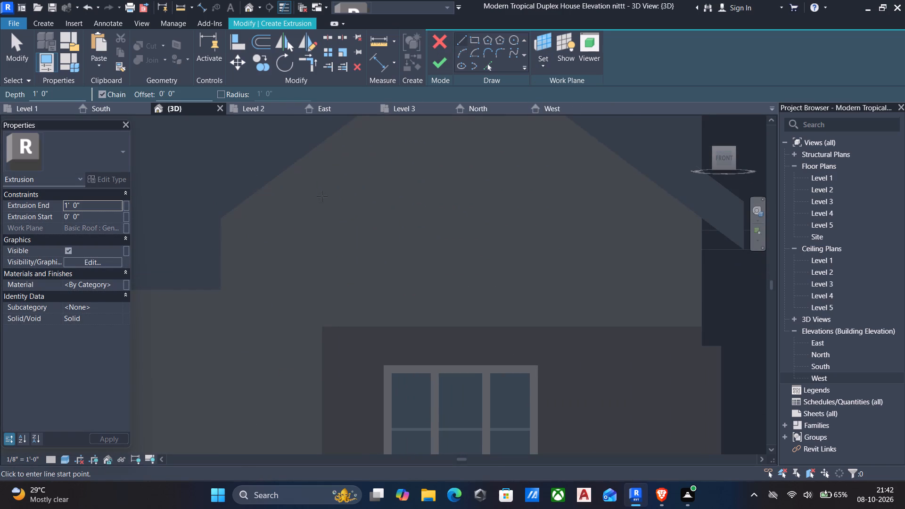
left_click(277, 179)
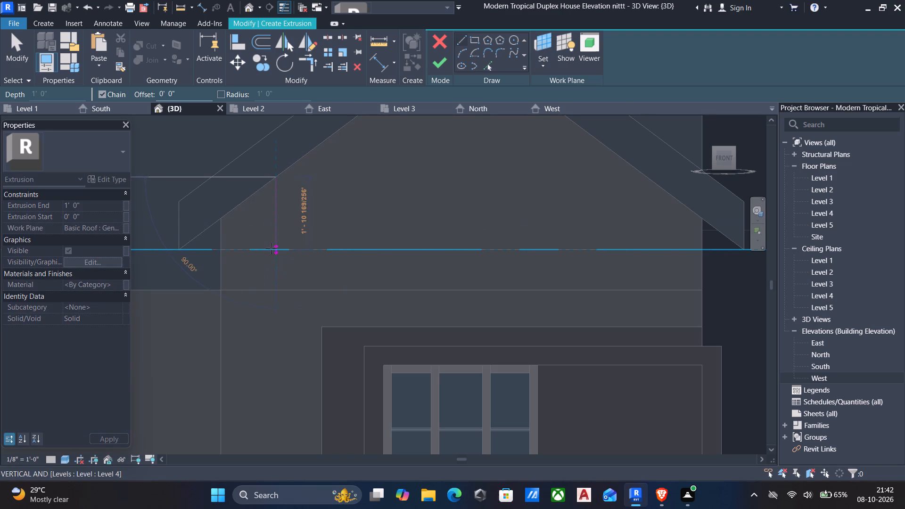
left_click(272, 248)
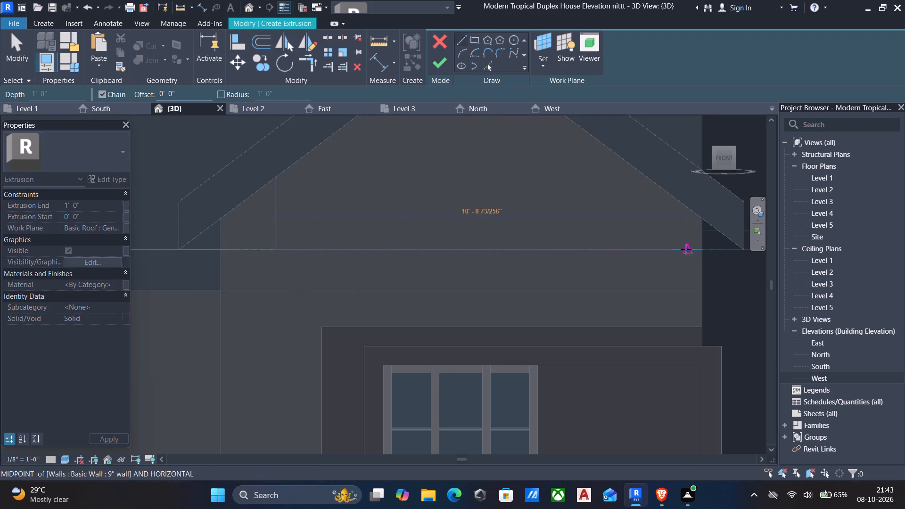
left_click_drag(684, 249, 684, 240)
left_click(687, 205)
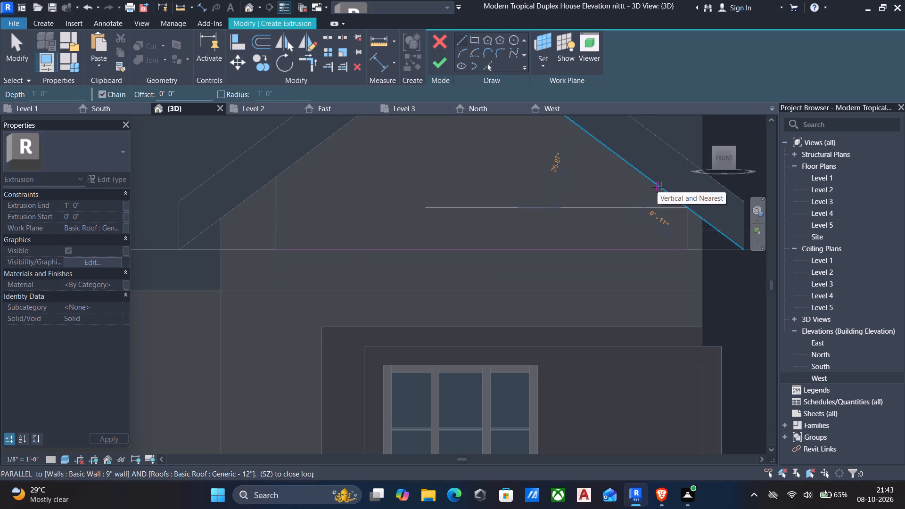
Continue the outline with a 6" segment along the gable's right slope, a vertical down to Level 5, and a horizontal parallel to the base.
type("6\"")
key("Return")
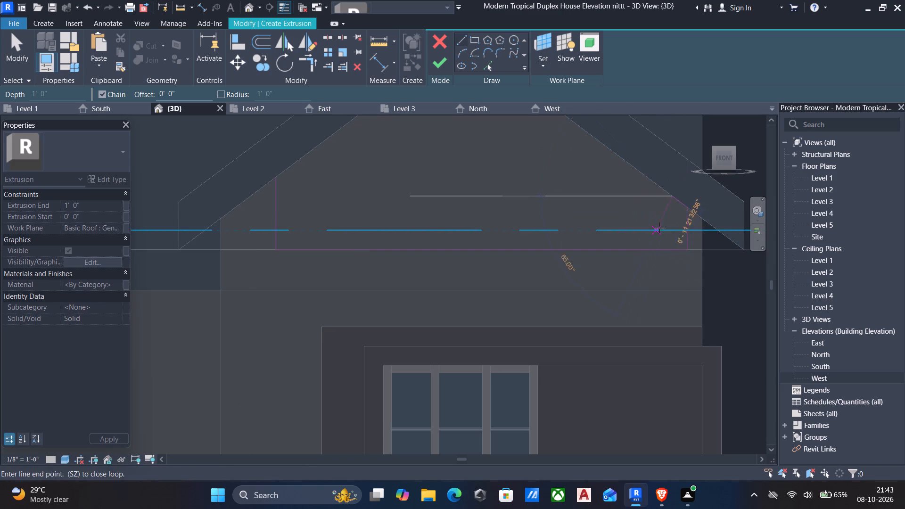
left_click(669, 235)
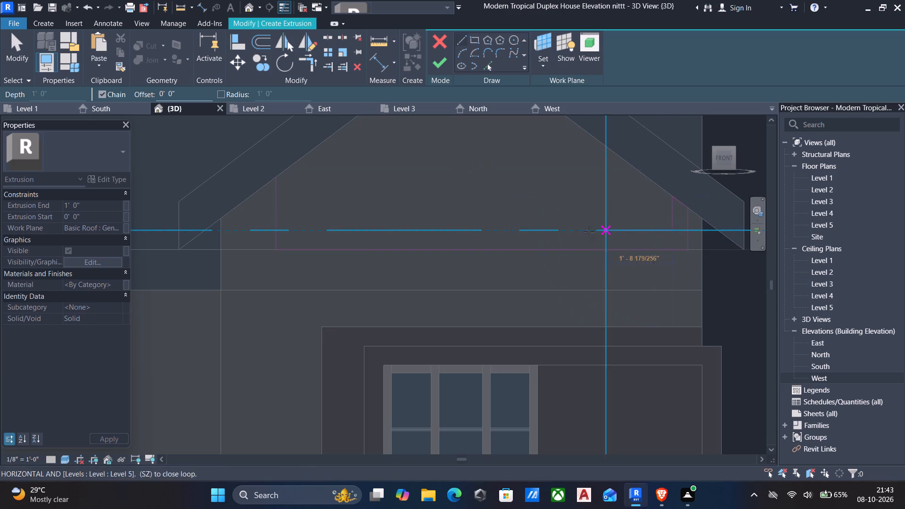
left_click(299, 227)
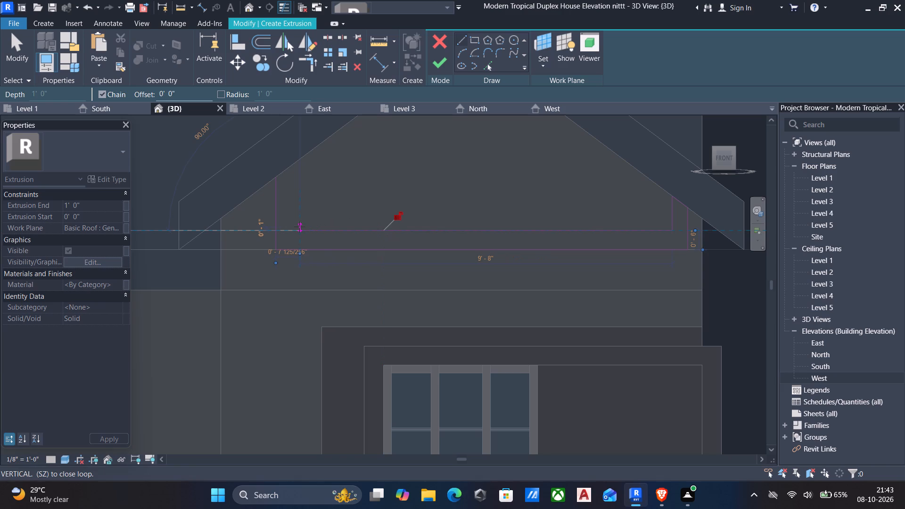
key("Escape")
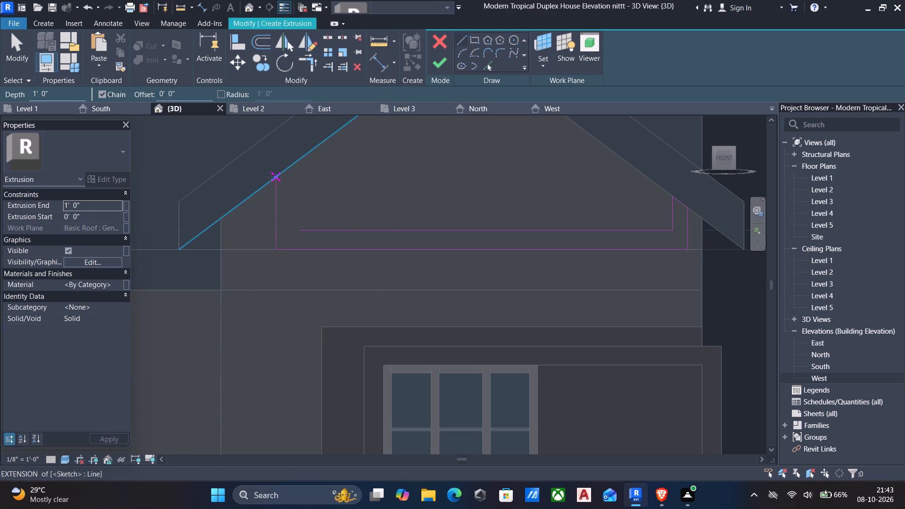
Sketch a 6" segment along the gable's left slope from the left upright's top, plus a vertical down towards the inner horizontal line.
left_click(274, 178)
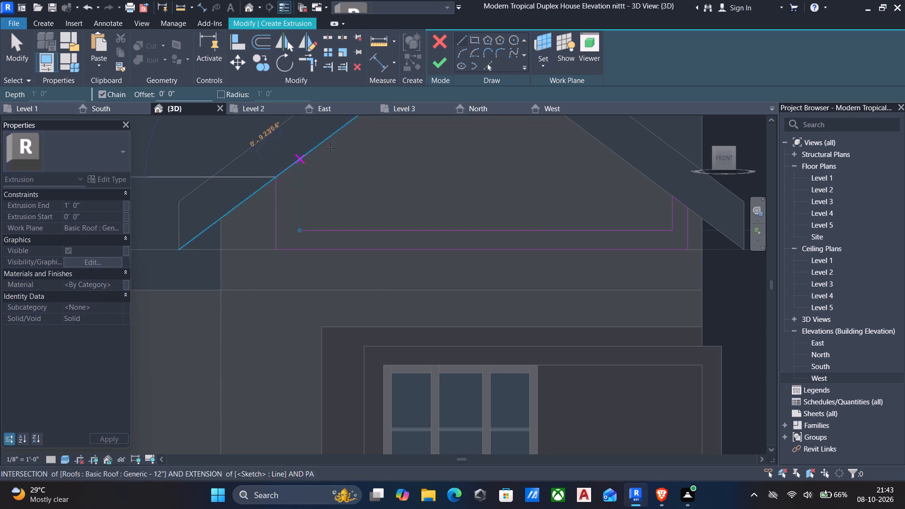
type("6\"")
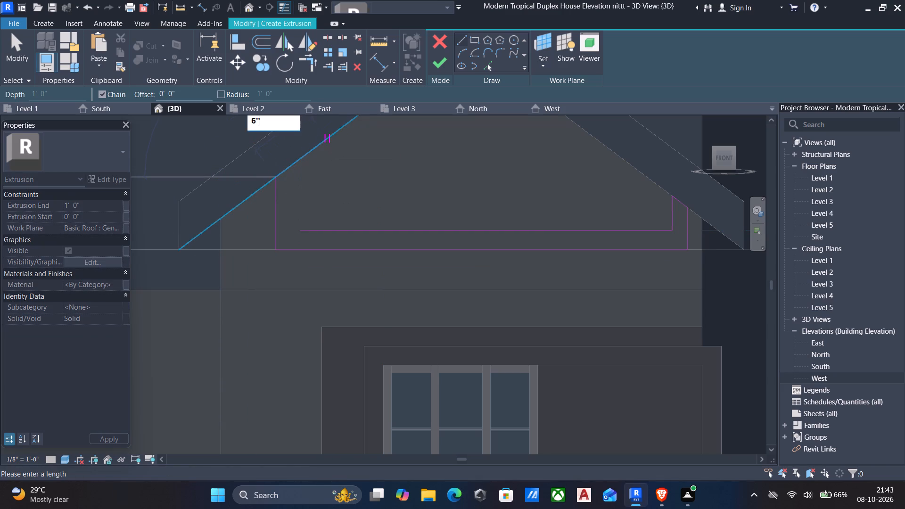
key("Return")
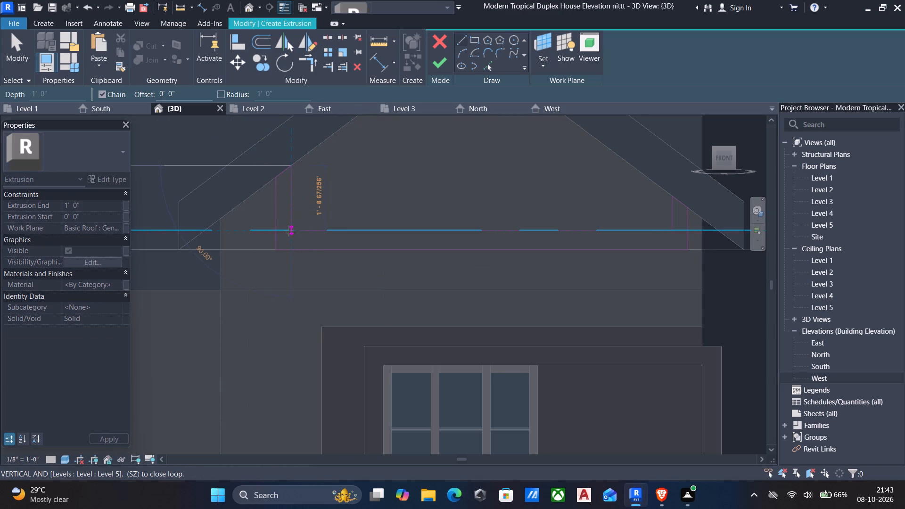
left_click(289, 215)
key("Escape")
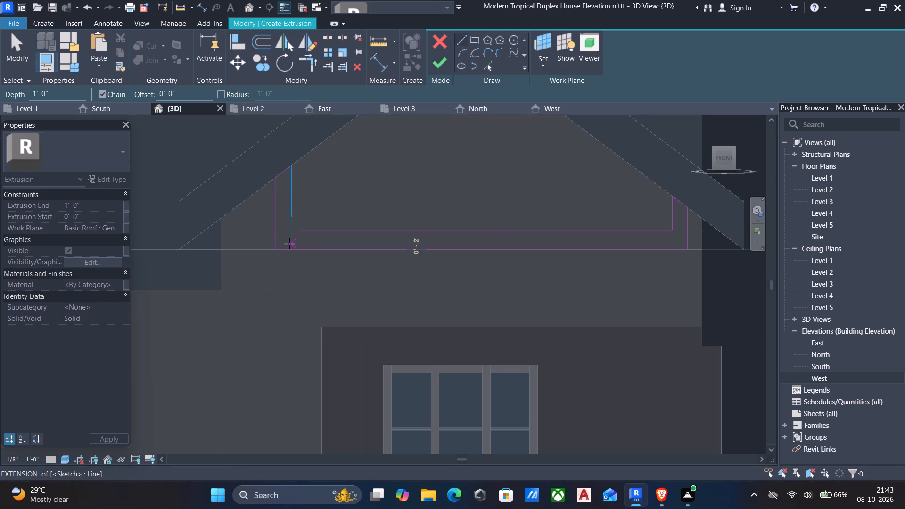
Trim the left inner vertical and the inner horizontal line into a corner, closing the U-shaped profile.
type("tr")
left_click(294, 197)
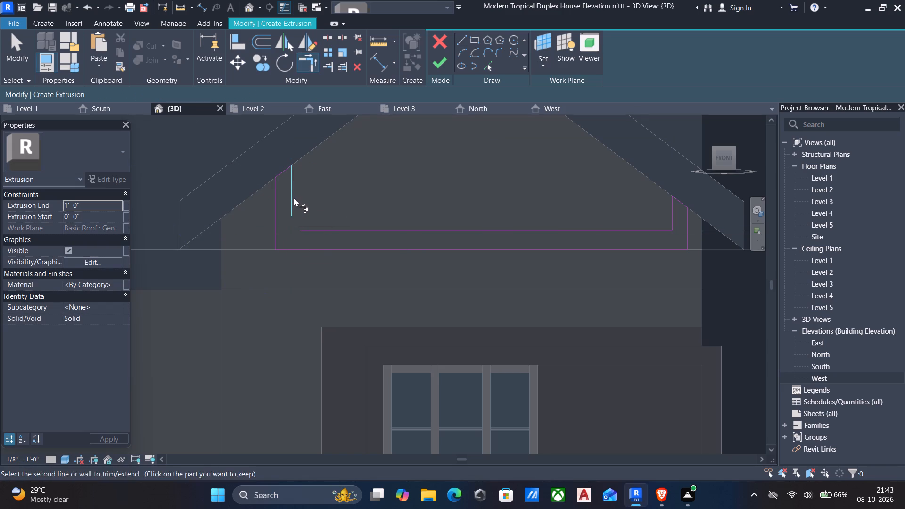
left_click(340, 229)
scroll(340, 229, "down", 4)
scroll(628, 262, "up", 2)
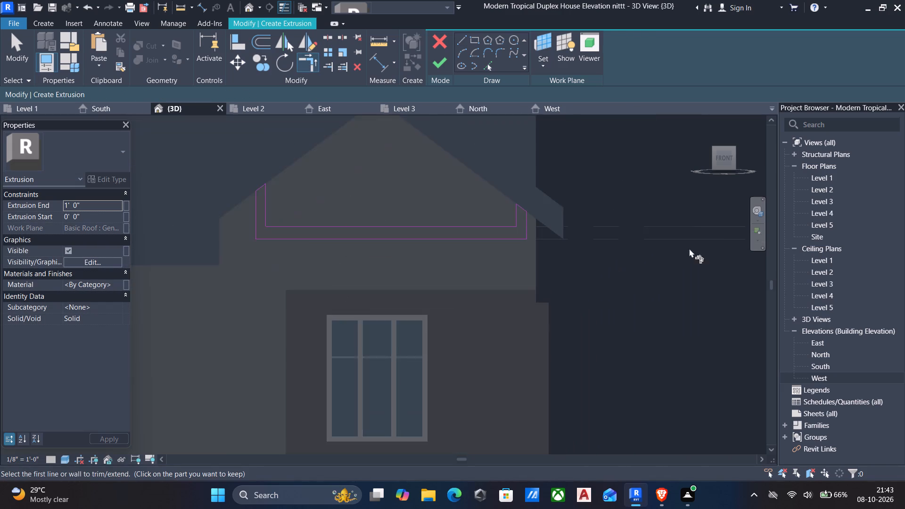
scroll(689, 248, "up", 4)
scroll(538, 204, "down", 6)
scroll(598, 222, "up", 1)
key("Escape")
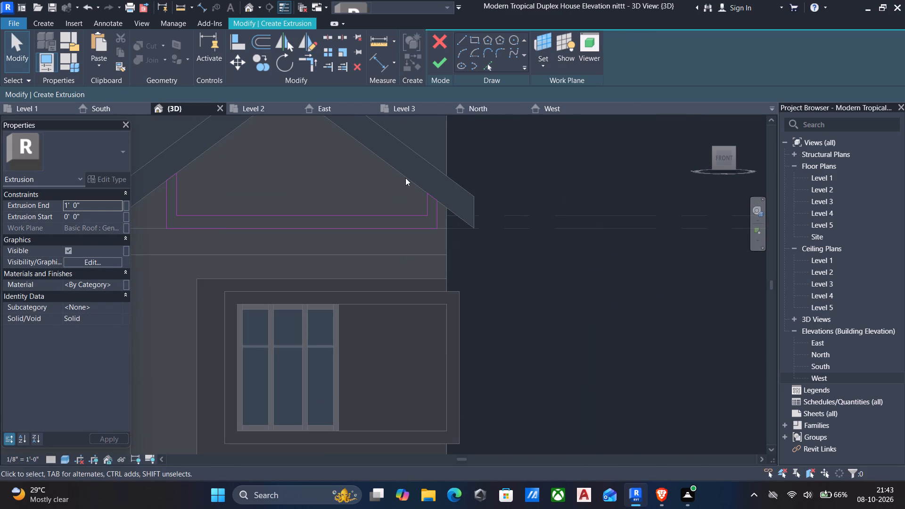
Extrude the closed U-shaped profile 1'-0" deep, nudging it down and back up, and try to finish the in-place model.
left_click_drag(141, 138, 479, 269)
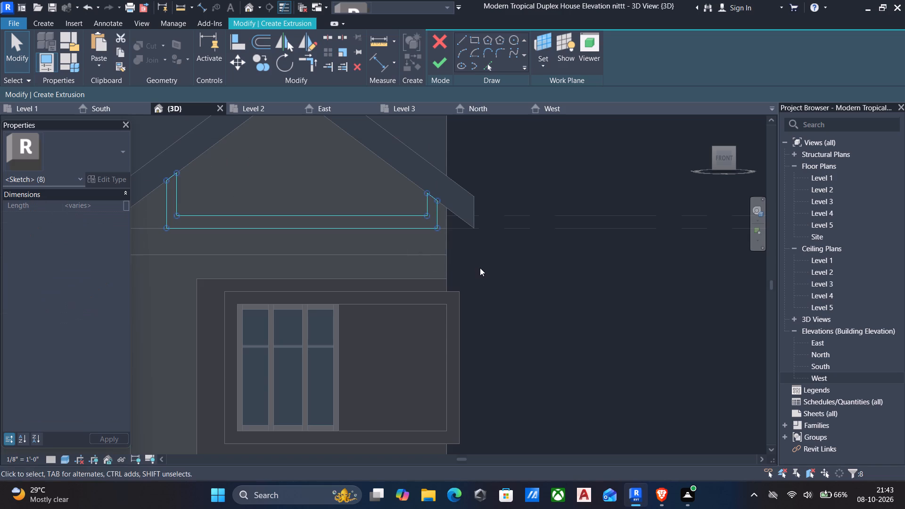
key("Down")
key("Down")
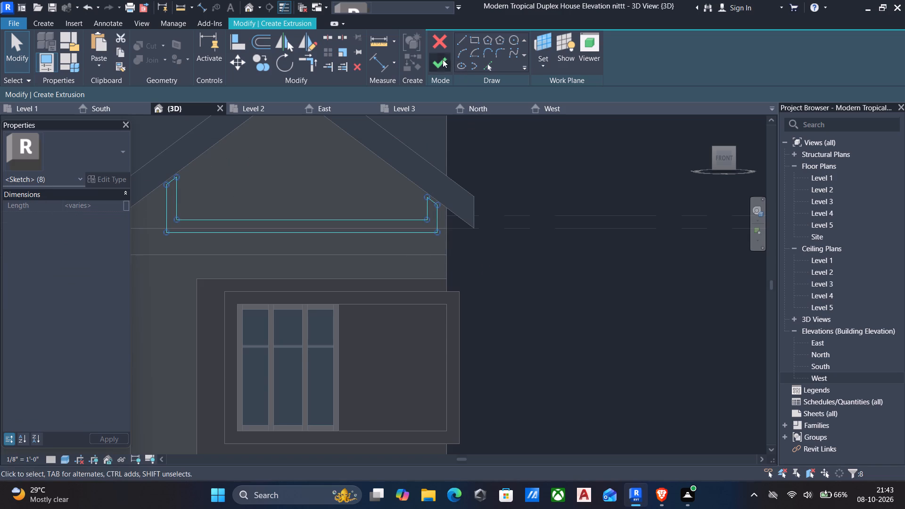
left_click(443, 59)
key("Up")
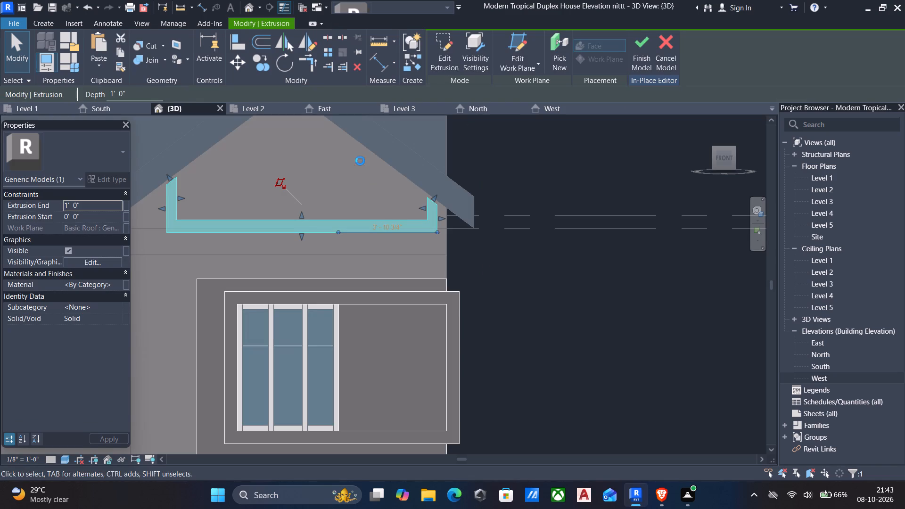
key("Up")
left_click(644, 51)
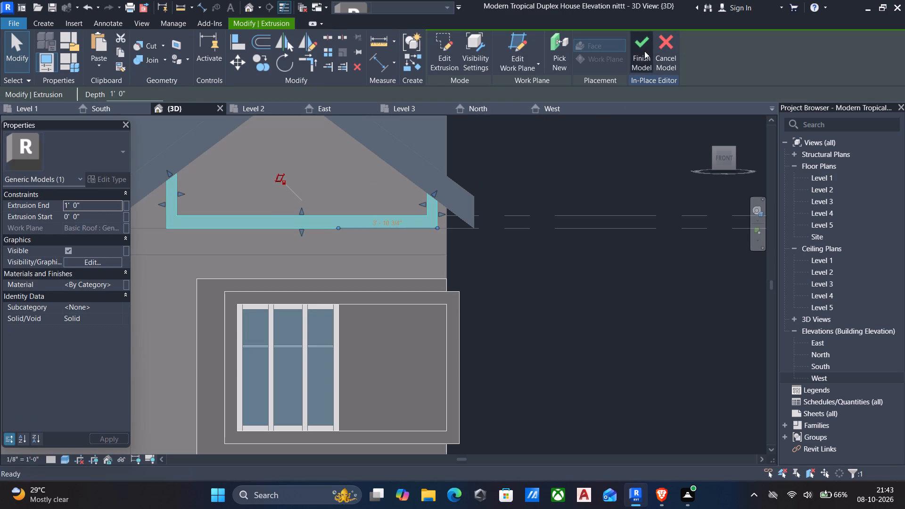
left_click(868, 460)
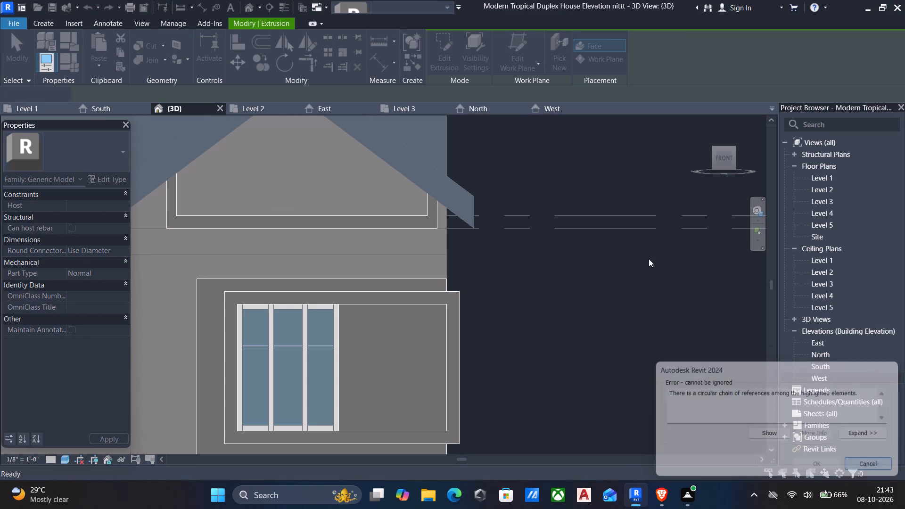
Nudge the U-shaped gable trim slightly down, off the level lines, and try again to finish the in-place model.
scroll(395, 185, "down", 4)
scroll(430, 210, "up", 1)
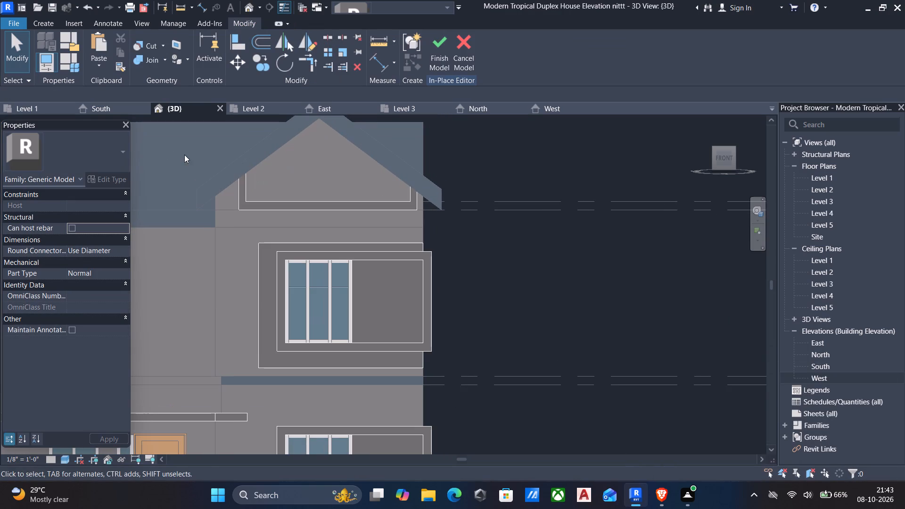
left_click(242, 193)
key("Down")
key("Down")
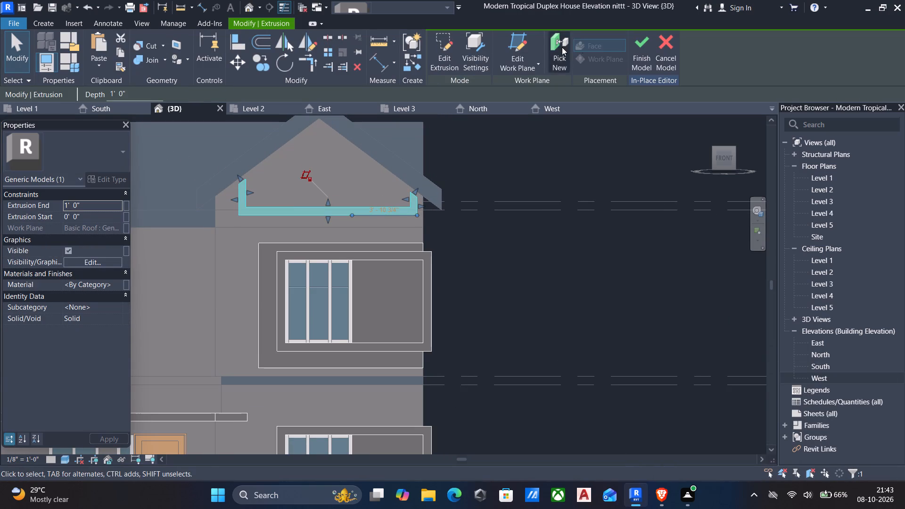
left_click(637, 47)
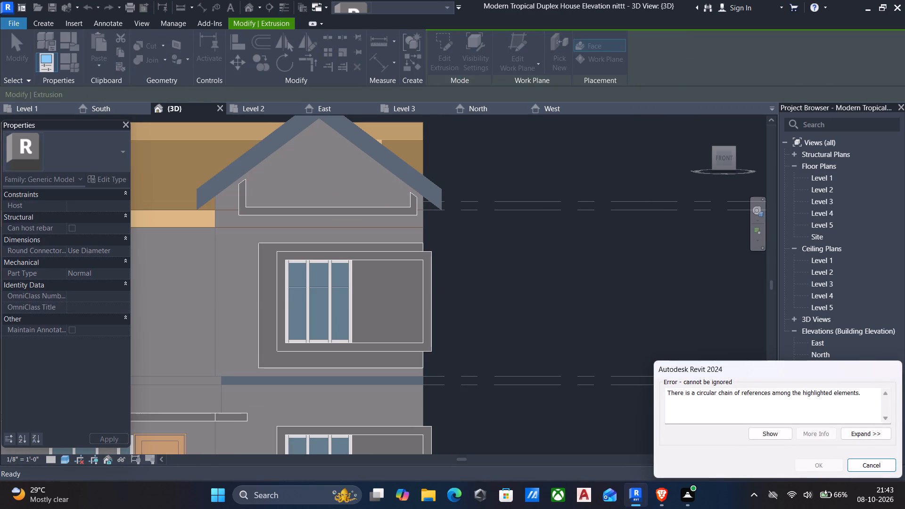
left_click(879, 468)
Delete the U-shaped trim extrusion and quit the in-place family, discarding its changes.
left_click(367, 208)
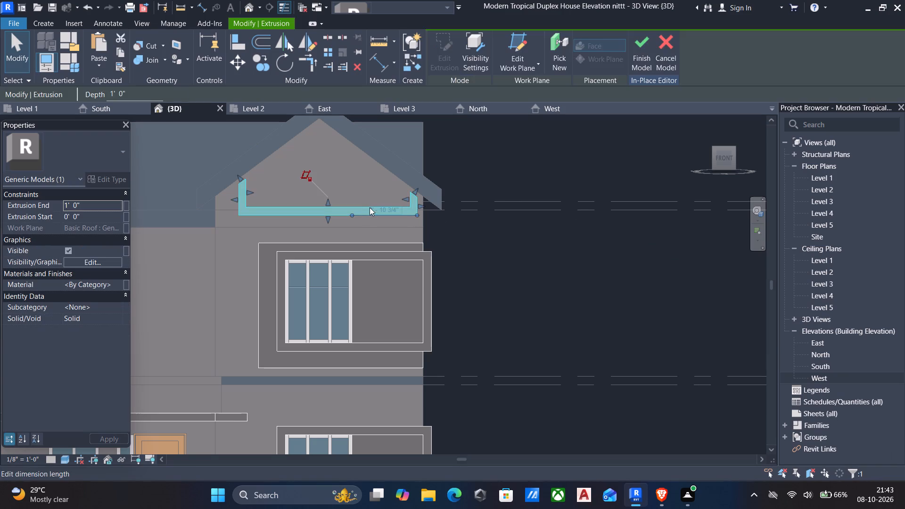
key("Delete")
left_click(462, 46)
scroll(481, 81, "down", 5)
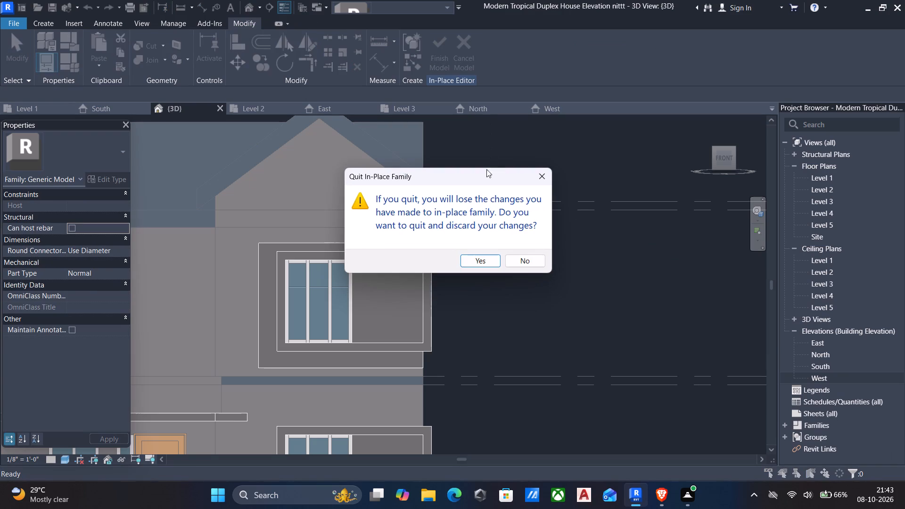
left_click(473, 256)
In the Level 3 plan, place a 36" x 84" single-panel wood door in the balcony's rear wall, 8'-0" from its left end.
scroll(509, 182, "down", 4)
scroll(482, 217, "up", 3)
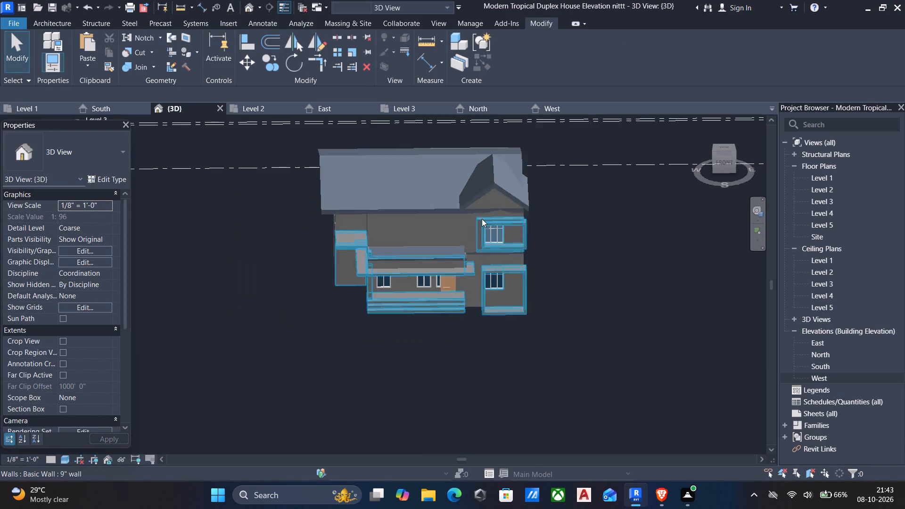
scroll(482, 219, "up", 2)
scroll(481, 220, "down", 6)
middle_click_drag(481, 221, 509, 169)
scroll(509, 168, "up", 2)
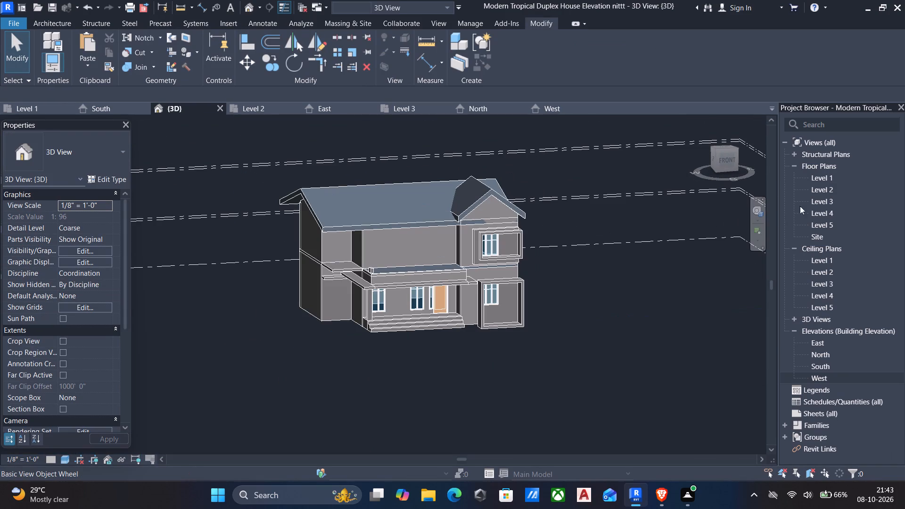
left_click(822, 202)
double_click(822, 203)
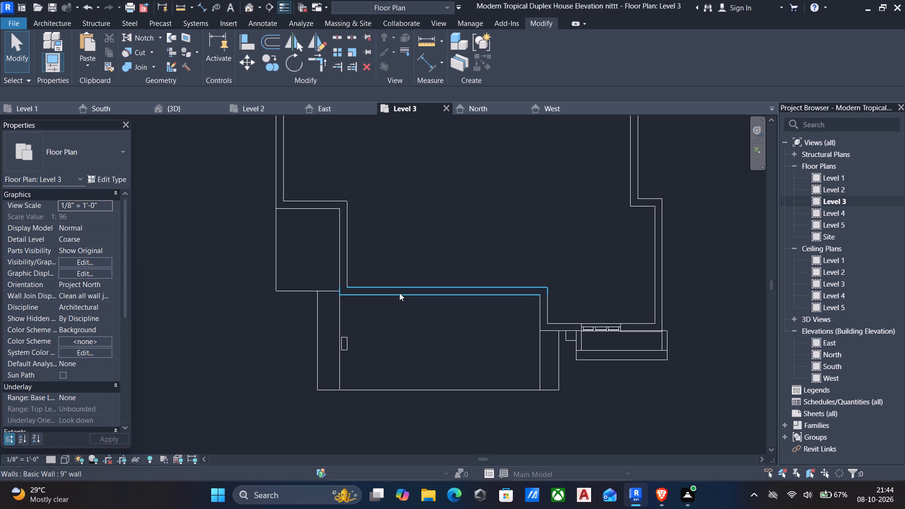
type("dr")
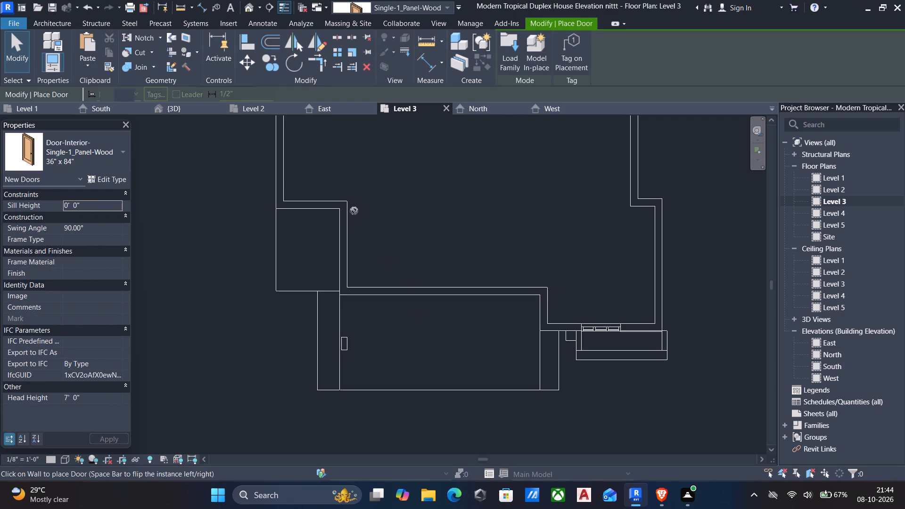
left_click(420, 285)
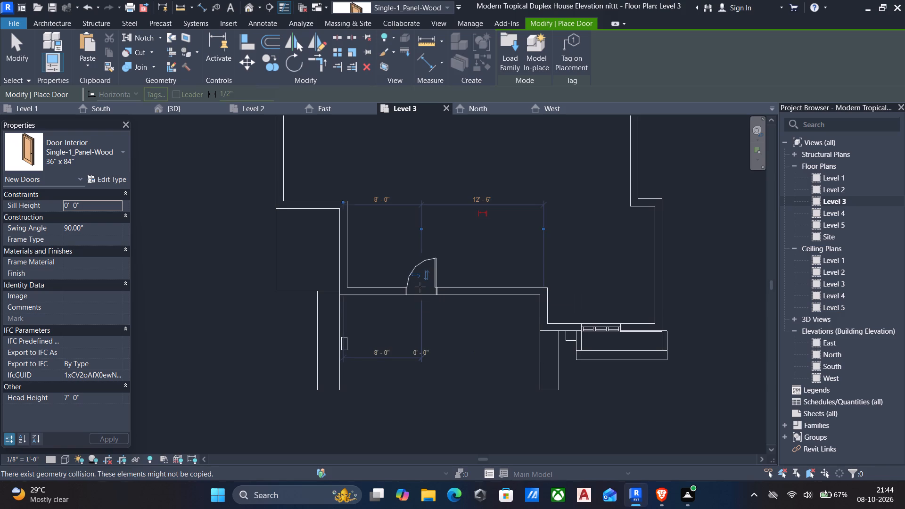
key("Escape")
Draw a 5'-0" Curtain Wall 1 segment within the same balcony wall, starting about 1'-0" from its right corner.
type("wa")
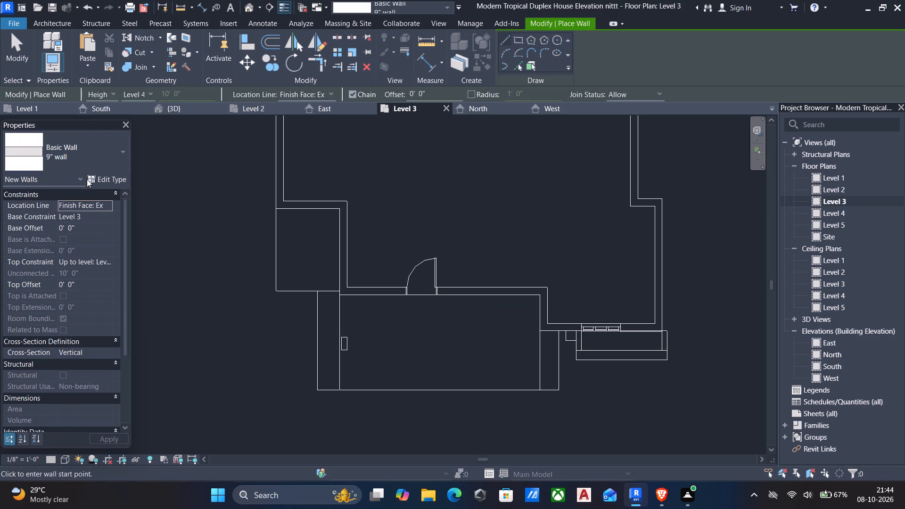
left_click(75, 167)
scroll(70, 268, "down", 7)
left_click(54, 334)
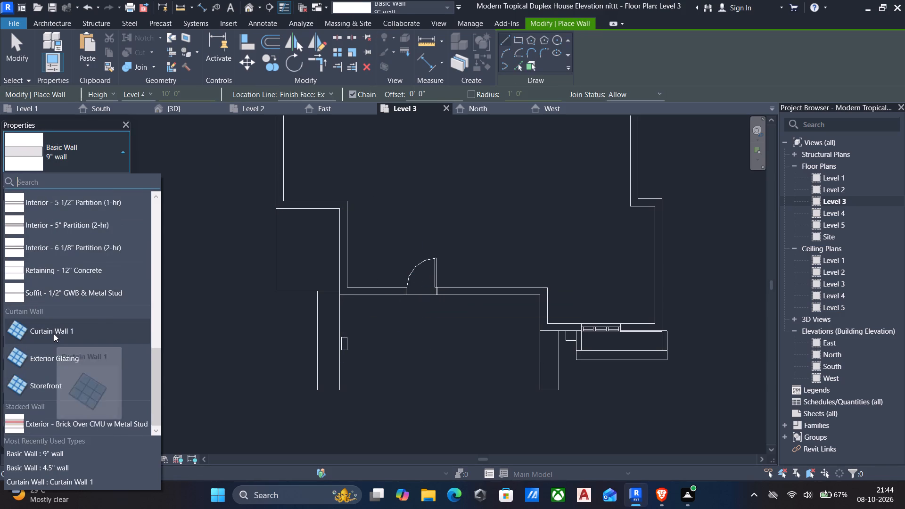
scroll(529, 298, "up", 4)
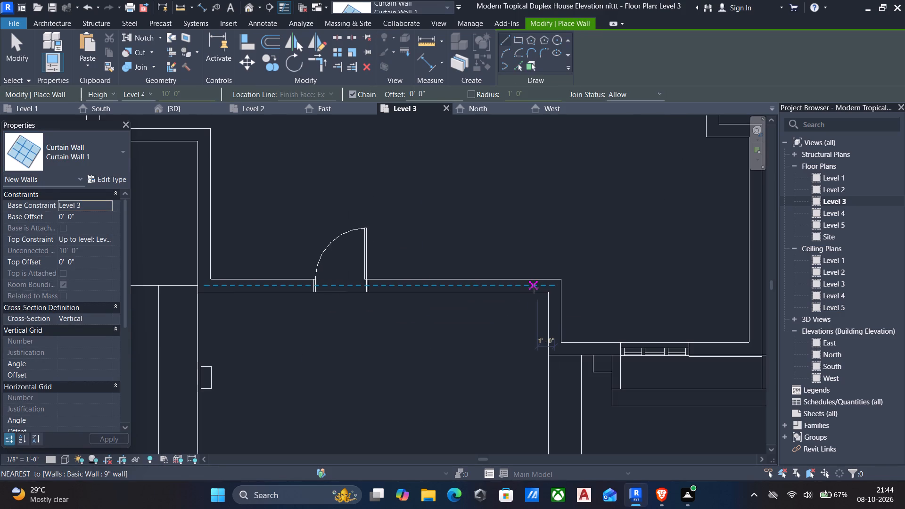
left_click(534, 288)
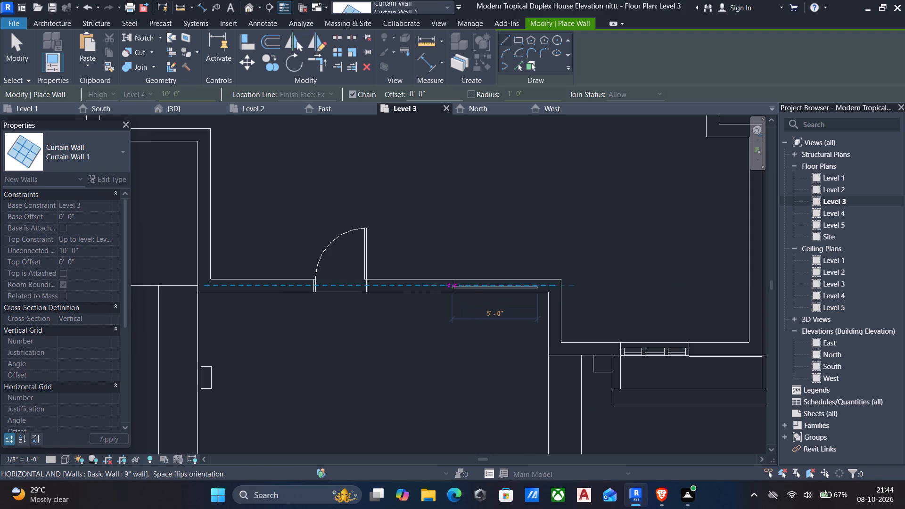
left_click(453, 285)
key("Escape")
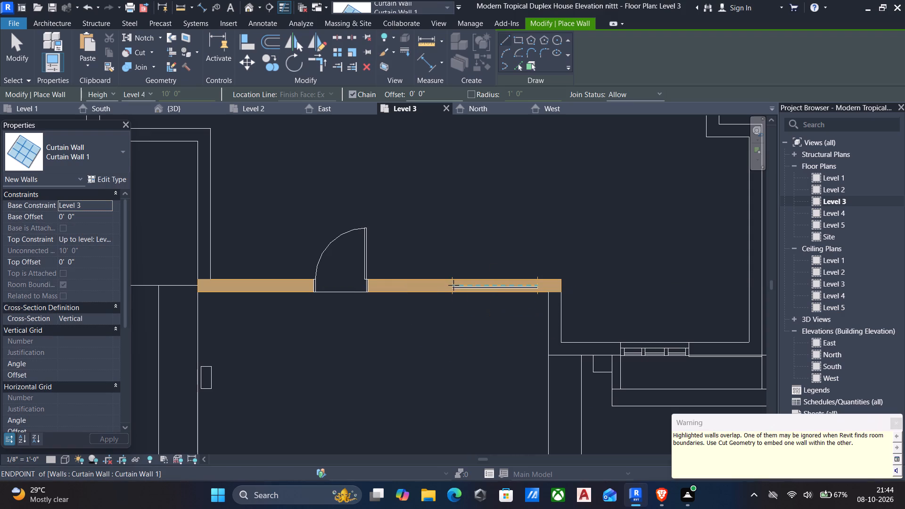
scroll(453, 288, "down", 5)
key("Escape")
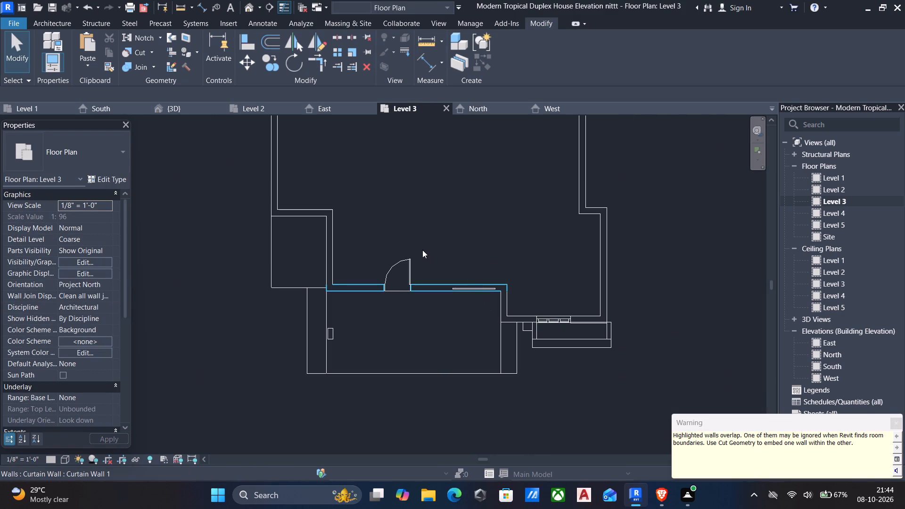
Cut the 9" balcony wall with the curtain wall using Cut Geometry so the glazing is embedded.
left_click(136, 51)
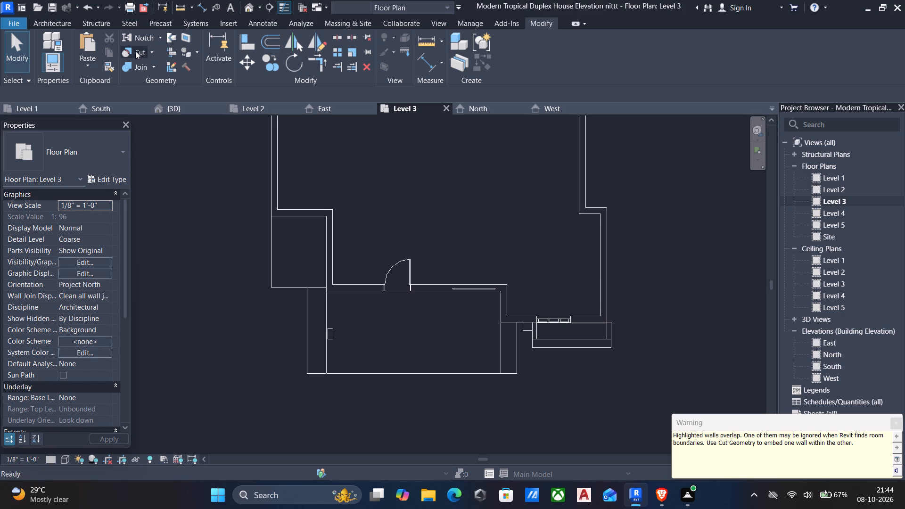
scroll(454, 298, "up", 5)
left_click(412, 272)
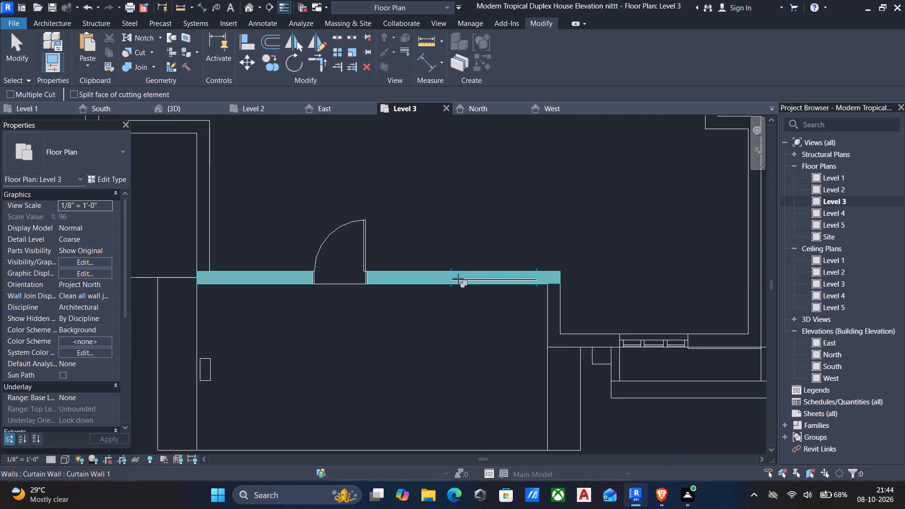
left_click(464, 279)
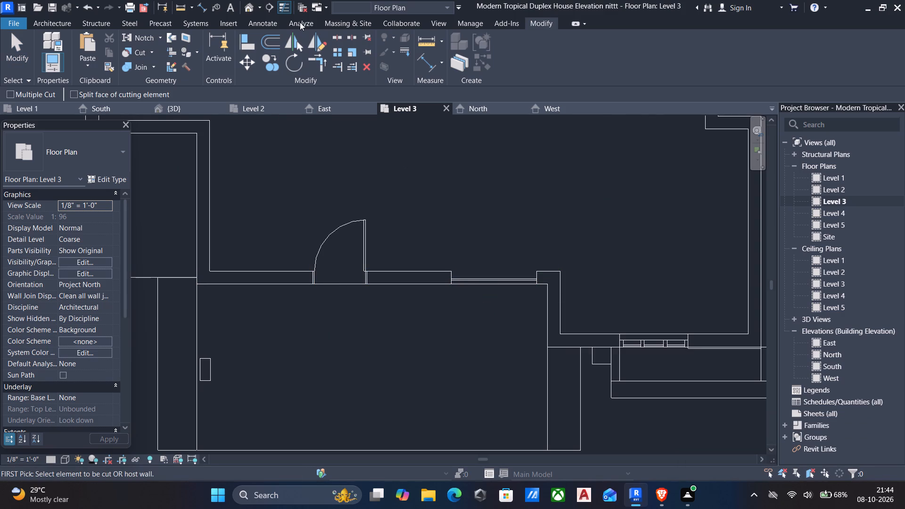
In 3D, lower the curtain wall's top edge and align it with the top of the upper-floor door.
left_click(253, 10)
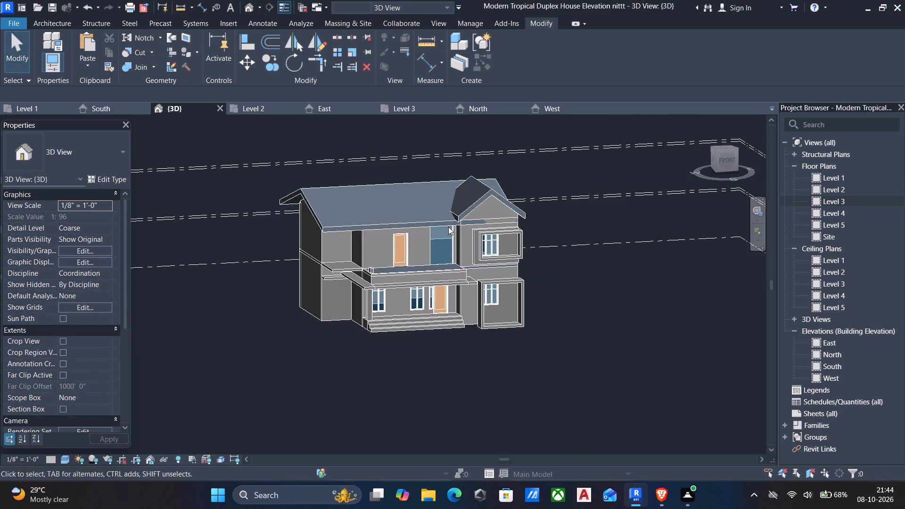
scroll(447, 221, "up", 4)
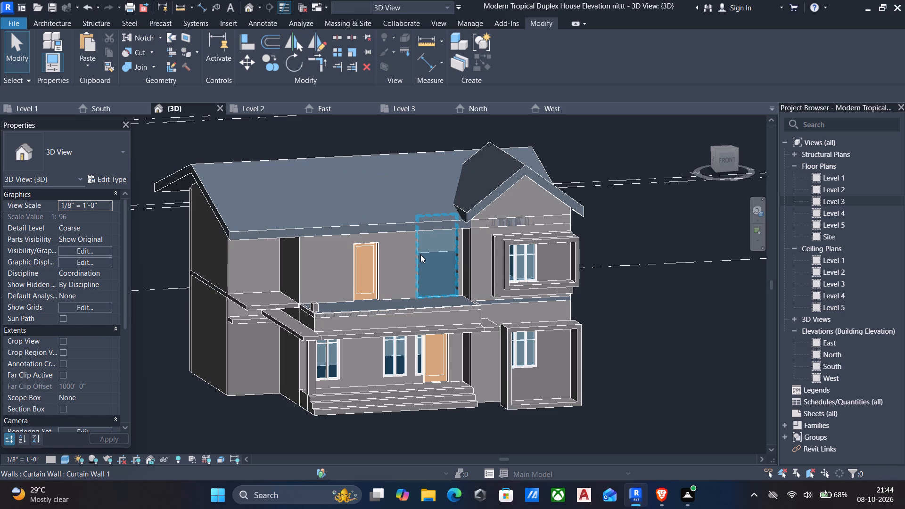
left_click(420, 254)
left_click_drag(437, 208, 432, 243)
type("al")
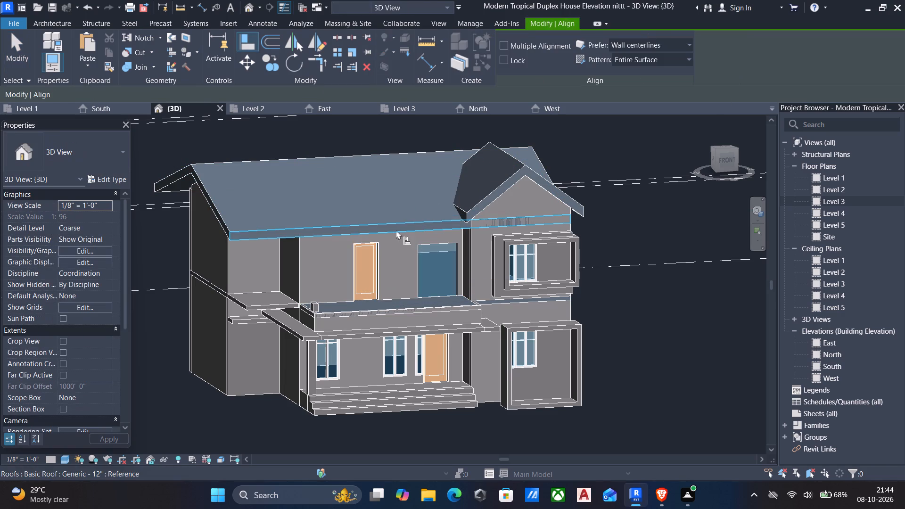
scroll(362, 247, "up", 5)
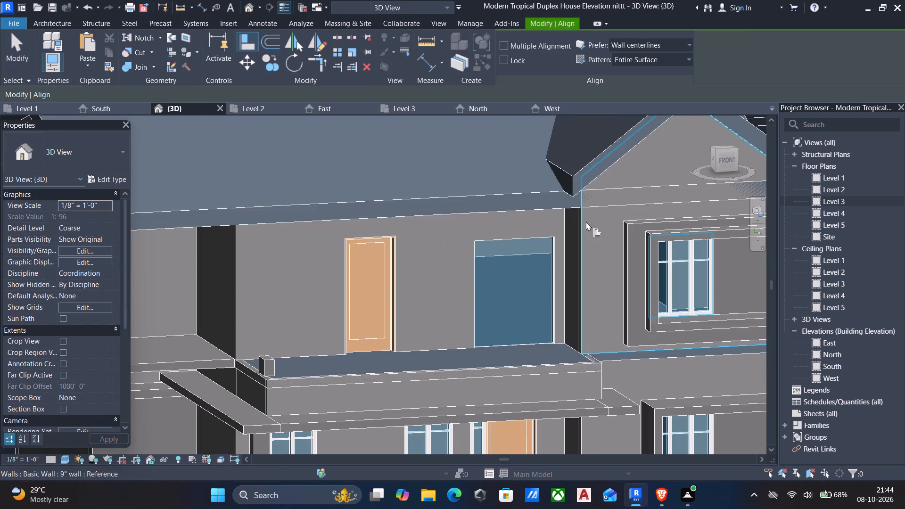
left_click(727, 164)
scroll(465, 304, "up", 5)
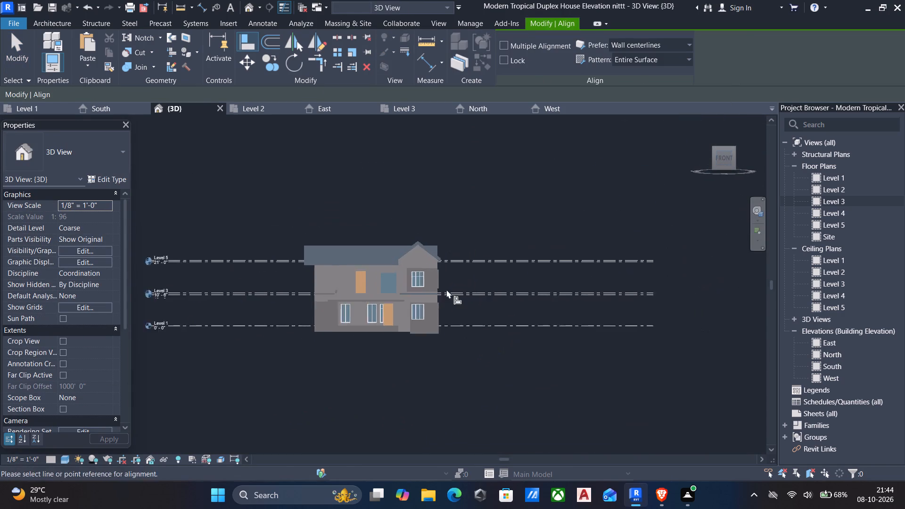
scroll(314, 282, "up", 6)
scroll(364, 268, "up", 5)
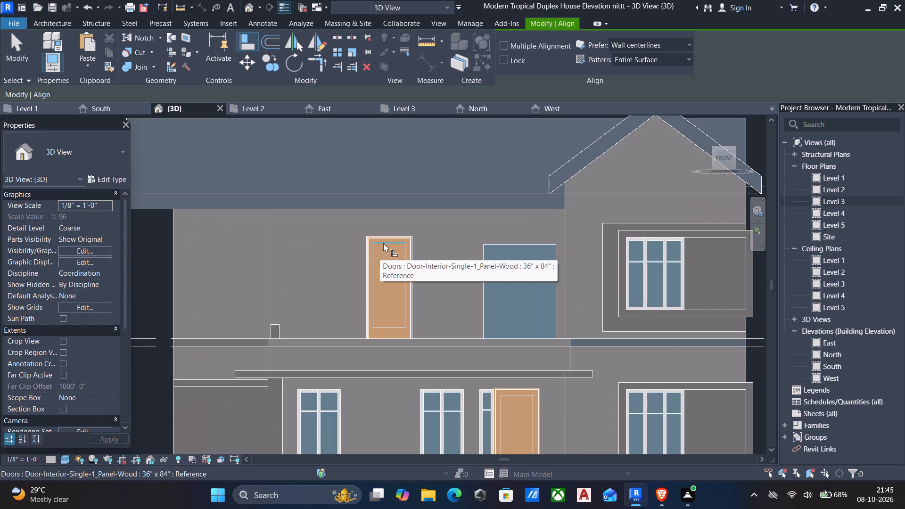
left_click(385, 239)
left_click(507, 244)
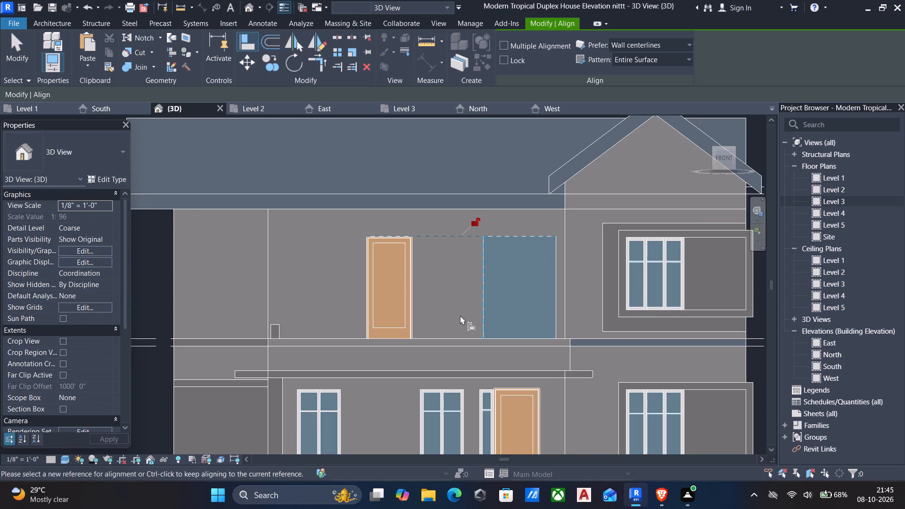
key("Escape")
key("Escape")
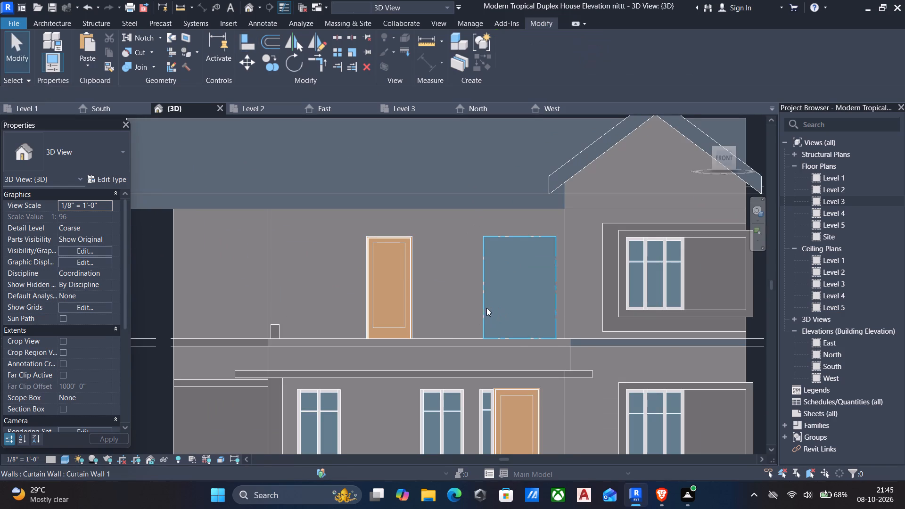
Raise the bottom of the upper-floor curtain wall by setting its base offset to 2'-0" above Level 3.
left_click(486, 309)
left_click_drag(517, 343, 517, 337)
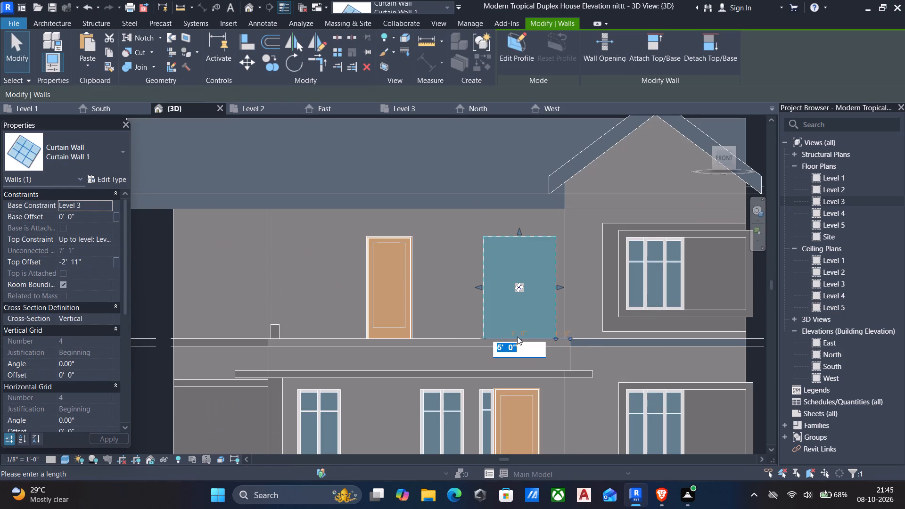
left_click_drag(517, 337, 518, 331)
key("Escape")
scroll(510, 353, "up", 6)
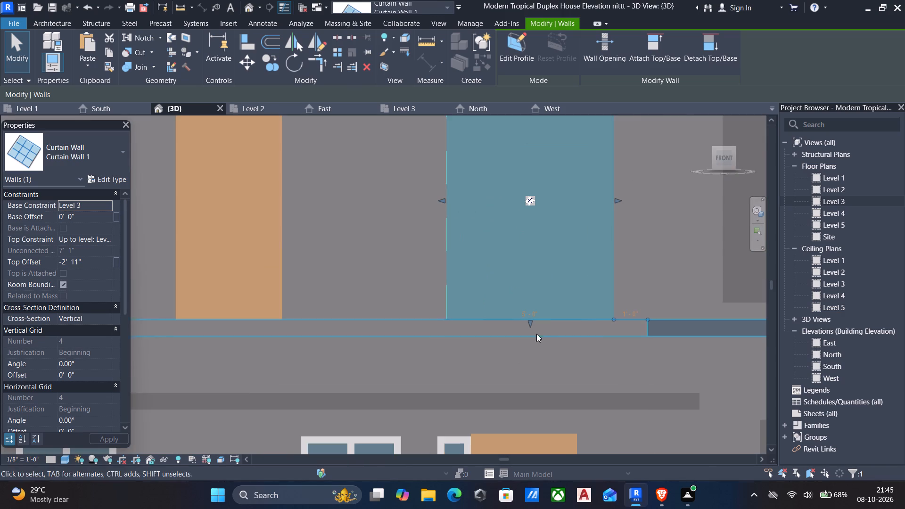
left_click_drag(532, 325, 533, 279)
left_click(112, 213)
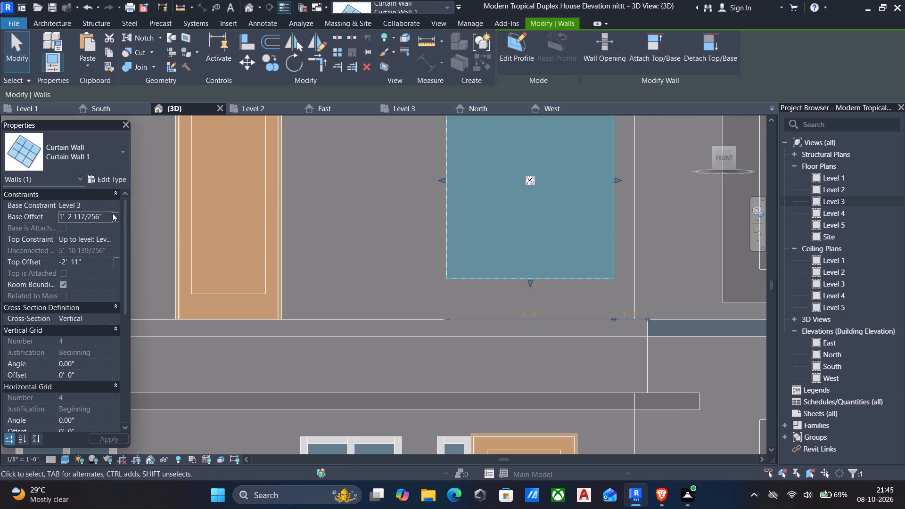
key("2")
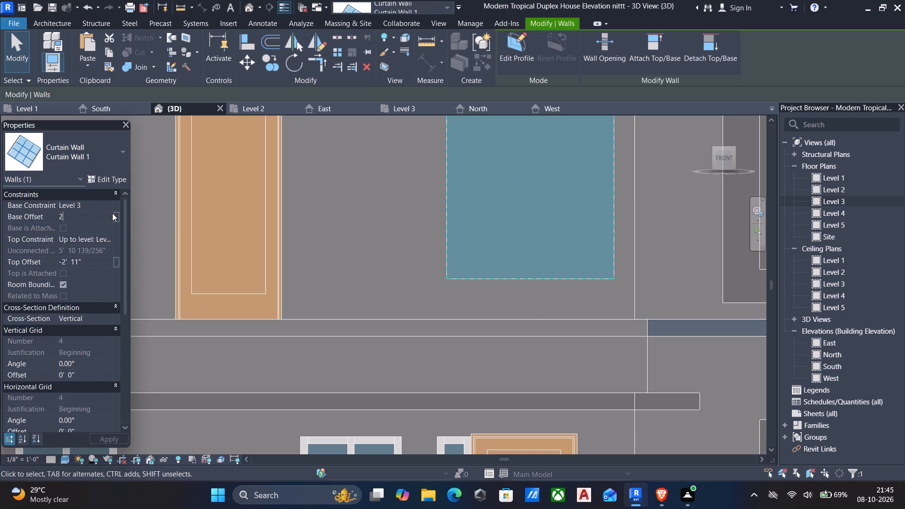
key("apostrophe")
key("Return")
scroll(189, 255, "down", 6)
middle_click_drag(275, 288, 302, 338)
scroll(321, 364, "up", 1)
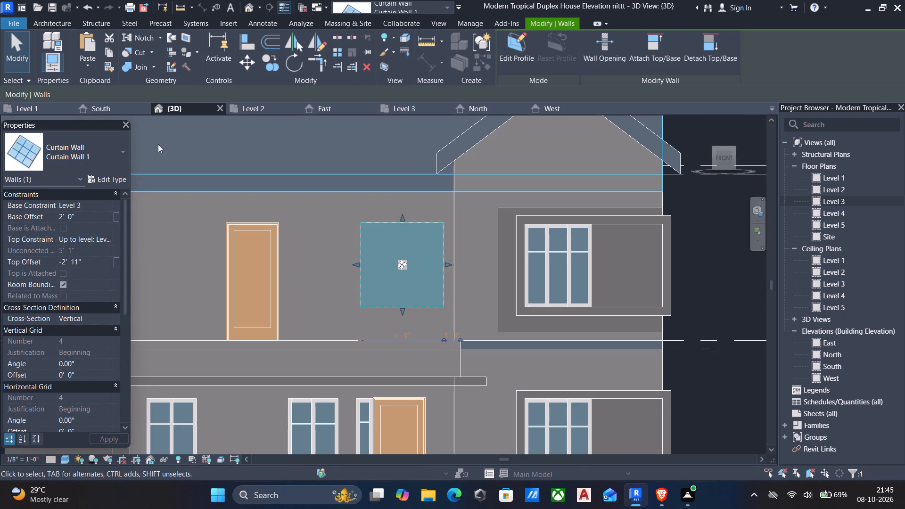
Add two vertical curtain grid lines that divide the upper-floor curtain wall into three equal panels about 1'-8" wide.
left_click(52, 25)
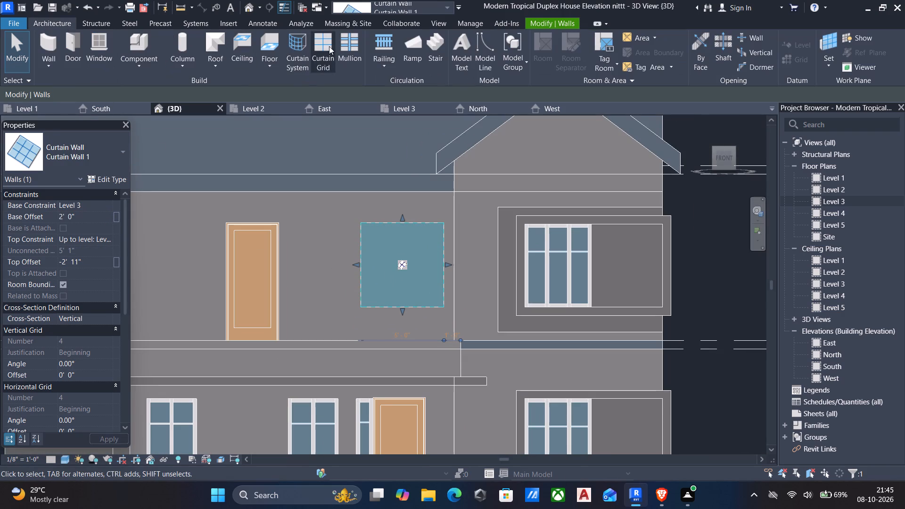
left_click(323, 38)
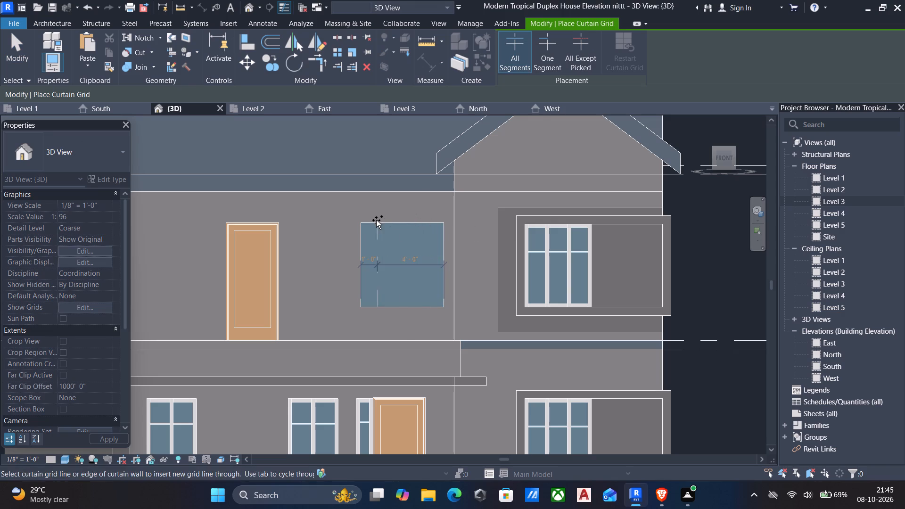
left_click(381, 223)
left_click(416, 224)
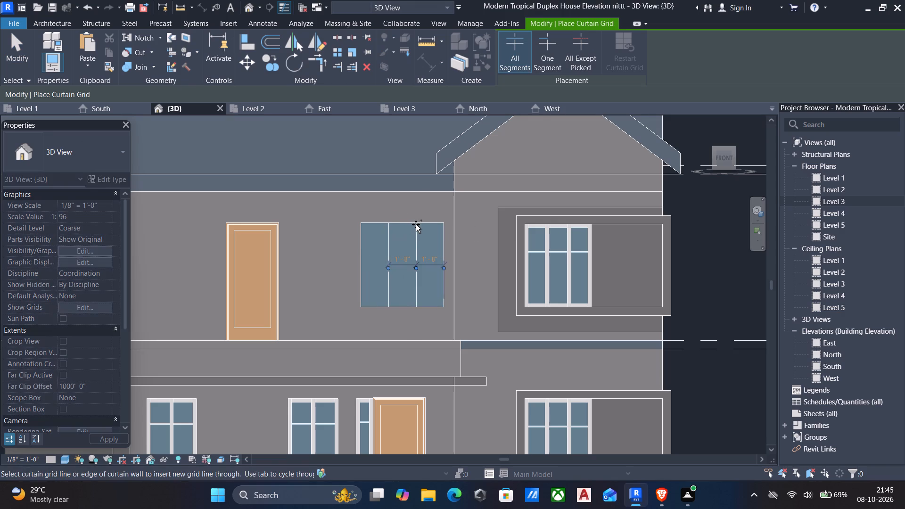
scroll(404, 254, "up", 9)
key("Escape")
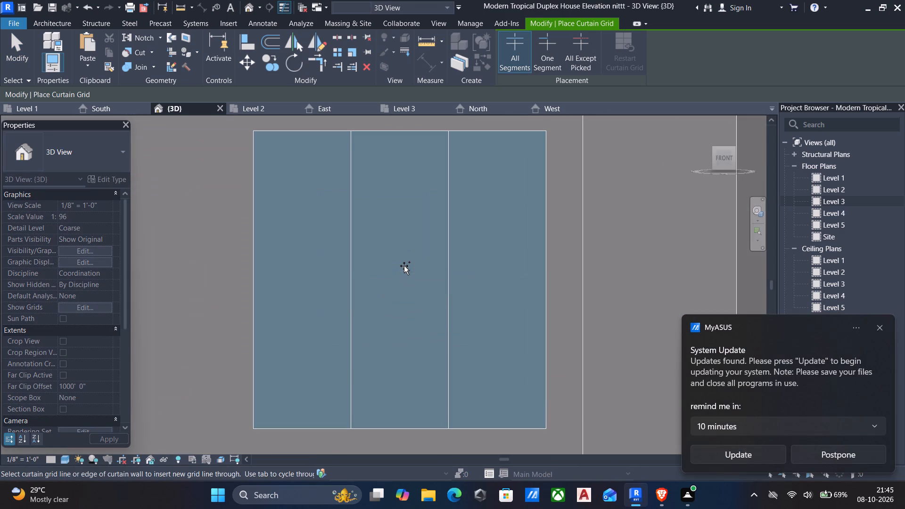
key("Escape")
Place 2.5" x 5" rectangular mullions on all grid lines of the upper-floor curtain wall.
scroll(392, 257, "down", 4)
left_click(343, 41)
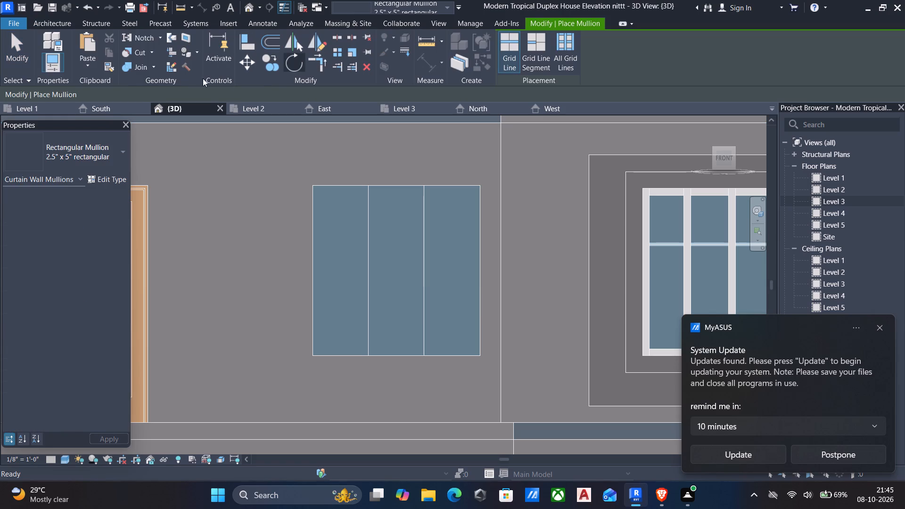
left_click(562, 54)
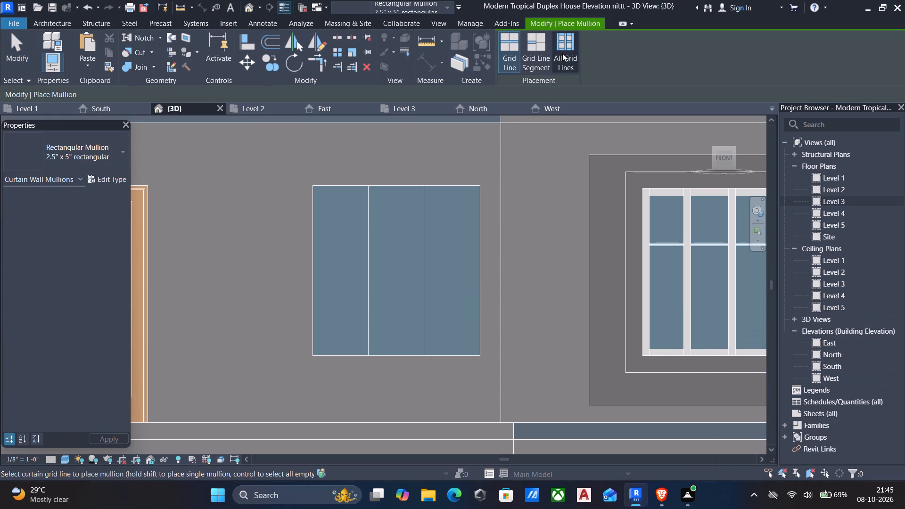
left_click(369, 229)
scroll(394, 214, "down", 6)
middle_click_drag(419, 230, 439, 238)
scroll(441, 238, "up", 1)
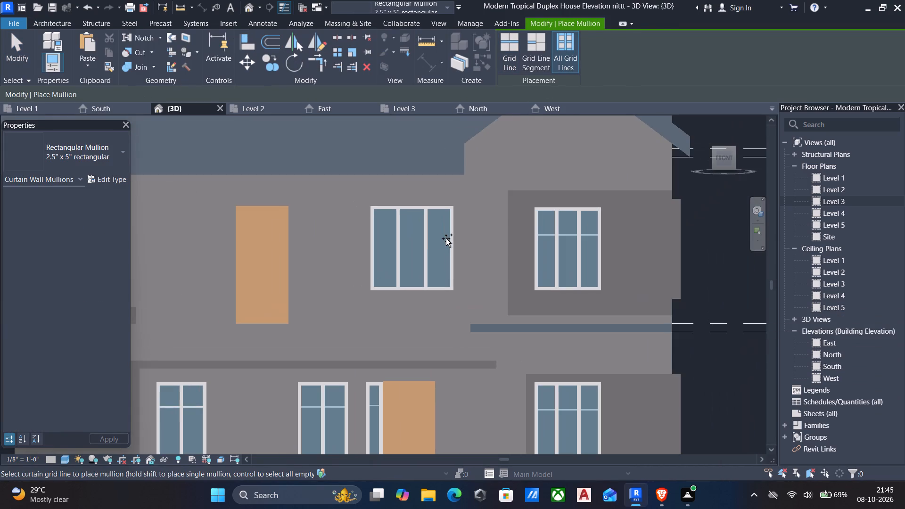
key("Escape")
scroll(446, 238, "down", 4)
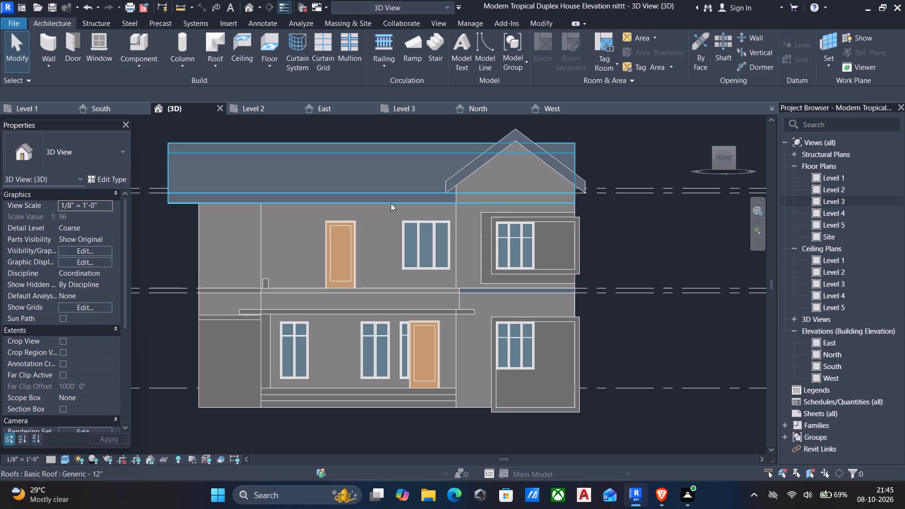
Stretch the curtain wall down to Level 3 and widen it on both sides, bringing its right edge to the wall corner.
left_click(431, 269)
left_click_drag(429, 272, 428, 285)
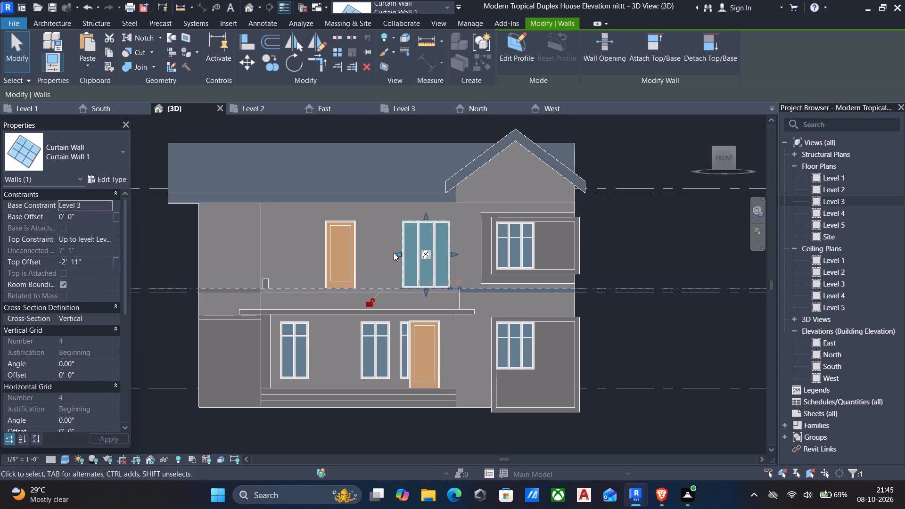
left_click(395, 253)
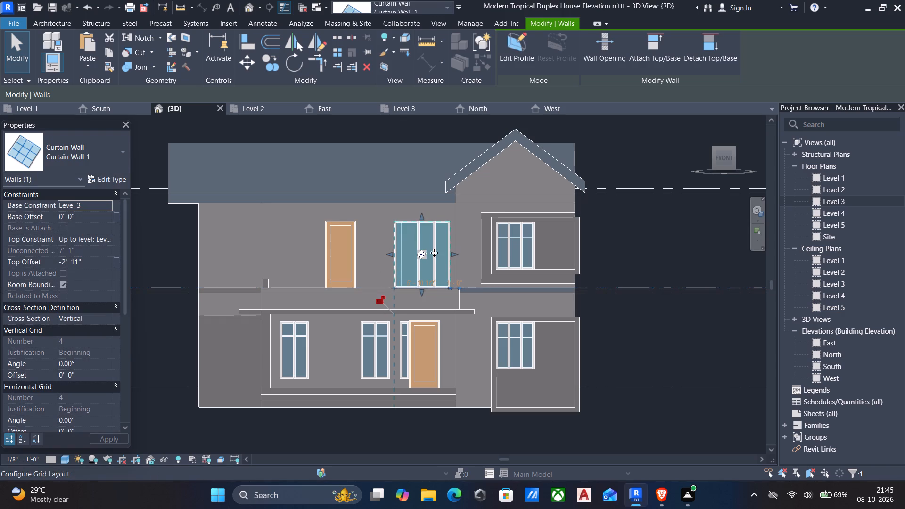
left_click_drag(449, 254, 454, 254)
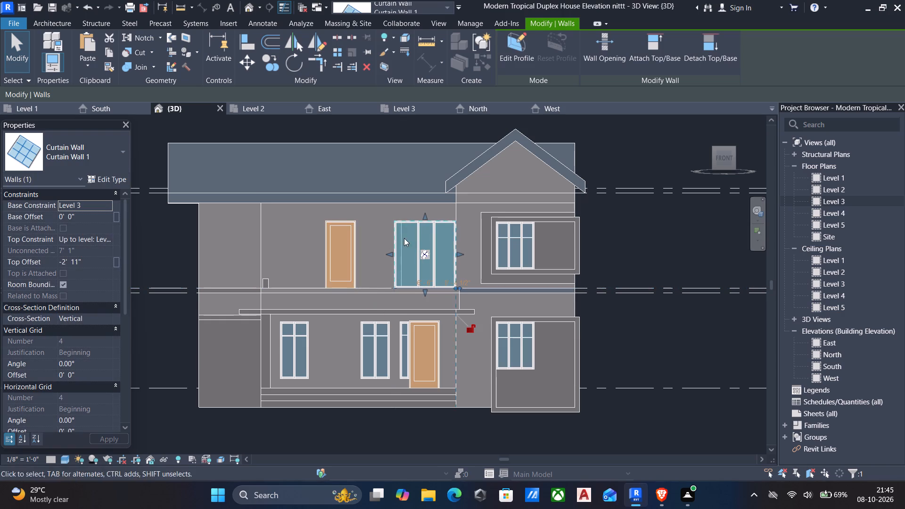
scroll(428, 251, "up", 3)
key("Escape")
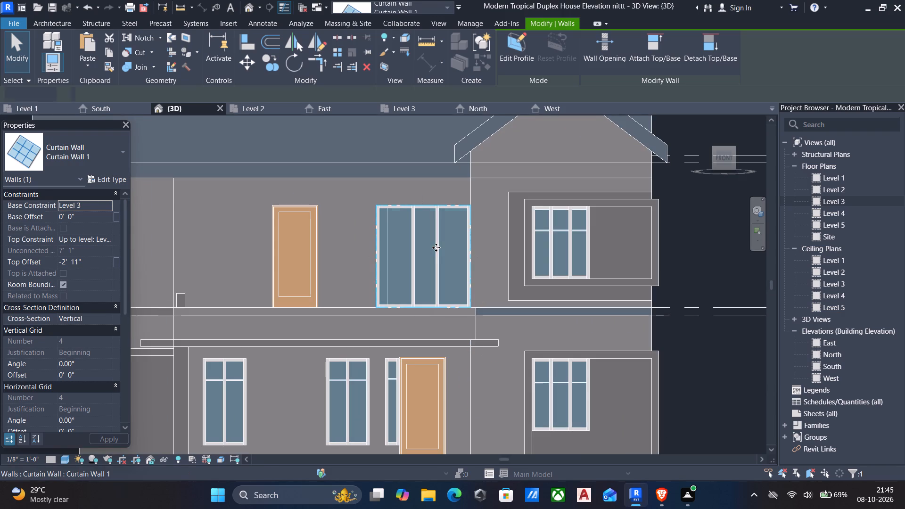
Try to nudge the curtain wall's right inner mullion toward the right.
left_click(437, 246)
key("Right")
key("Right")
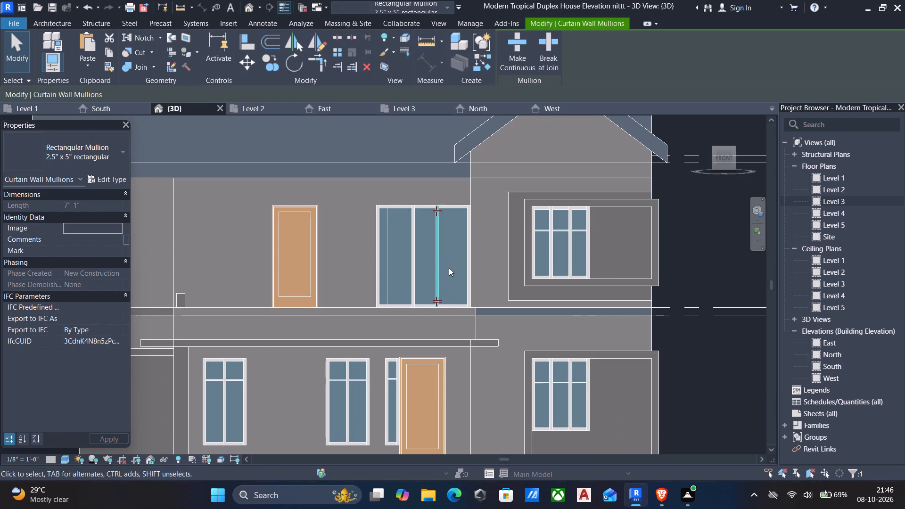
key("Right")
Delete the left inner mullion and nudge its grid line left to about 2'-2 1/2" from the curtain wall's left end.
left_click(420, 271)
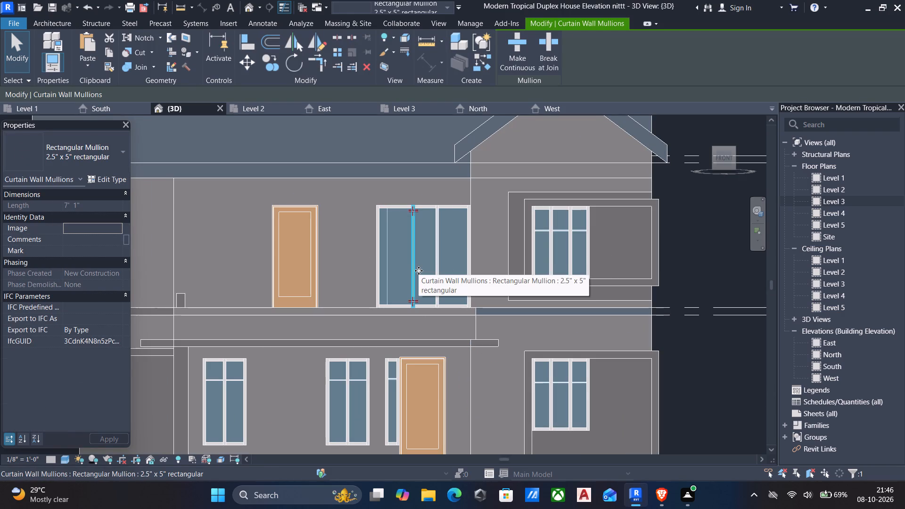
key("Left")
key("Left")
key("Left")
key("Left")
key("Left")
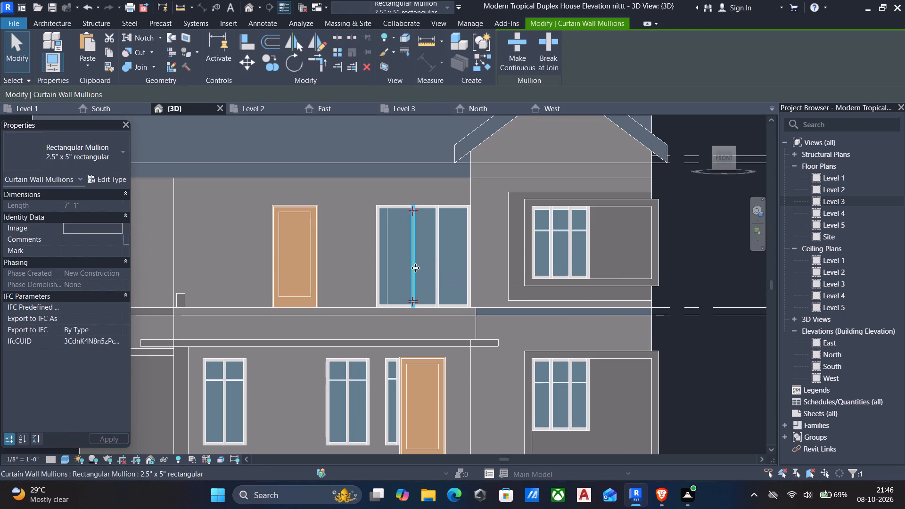
key("Delete")
left_click(415, 268)
key("Left")
key("Left")
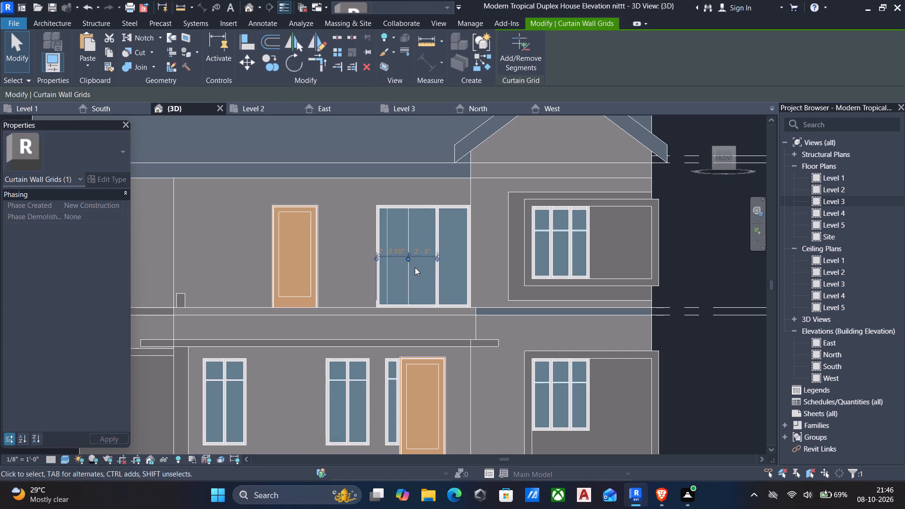
Delete the right inner mullion and nudge its grid line right to about 2'-2" from the left grid line.
left_click(436, 266)
left_click(437, 278)
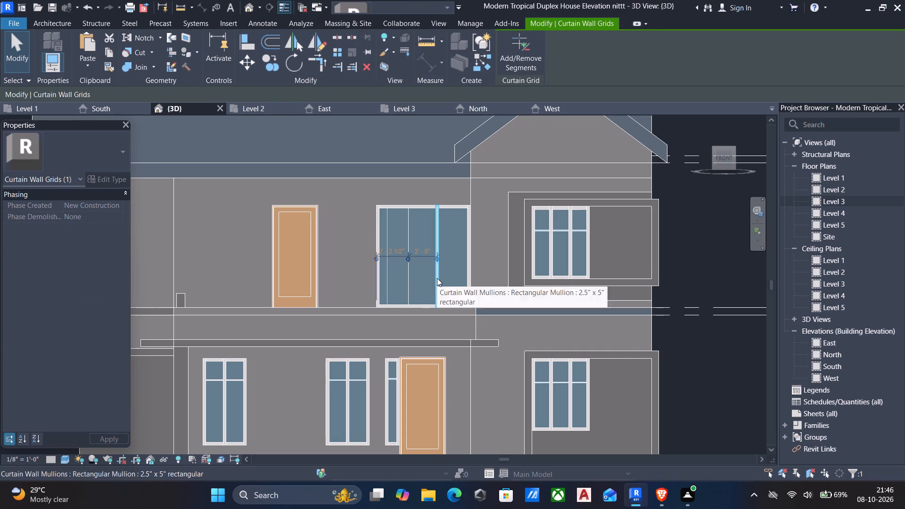
key("Delete")
left_click(435, 278)
key("Right")
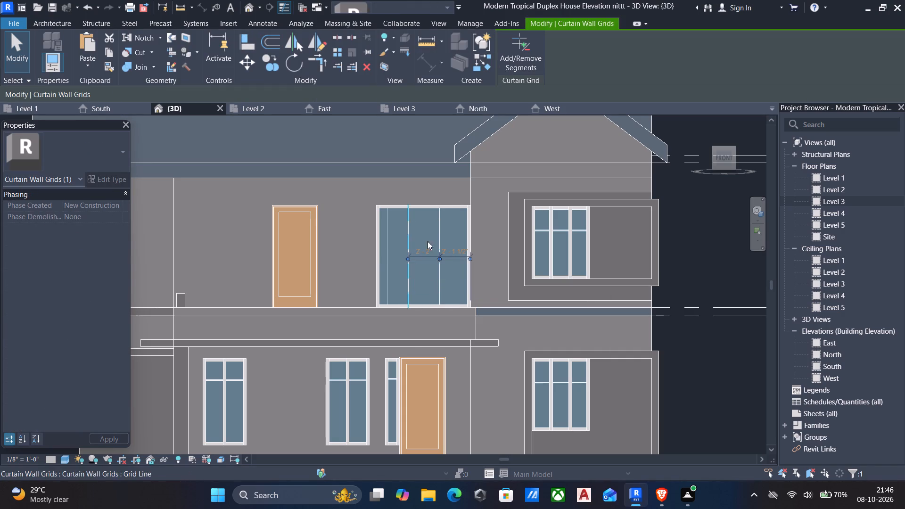
Place 2.5" x 5" rectangular mullions on the two repositioned inner grid lines of the upper-floor curtain wall.
left_click(60, 18)
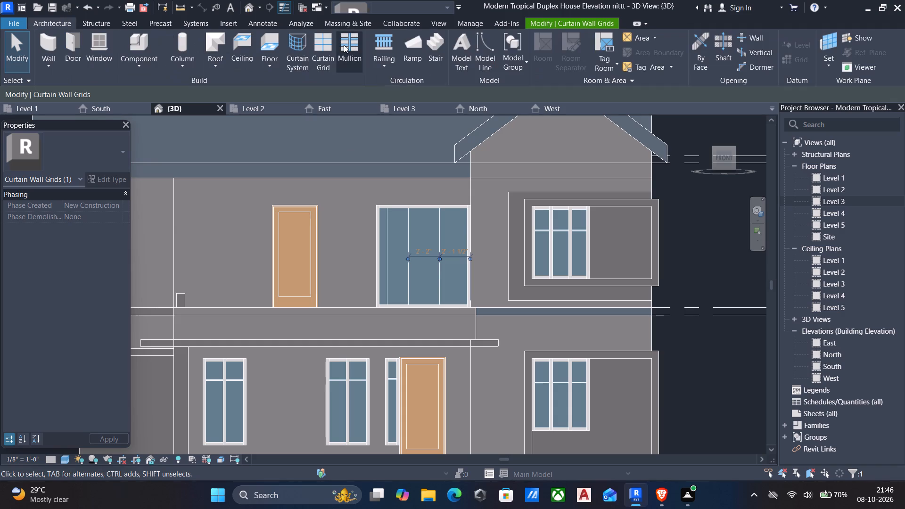
left_click(344, 45)
left_click(407, 254)
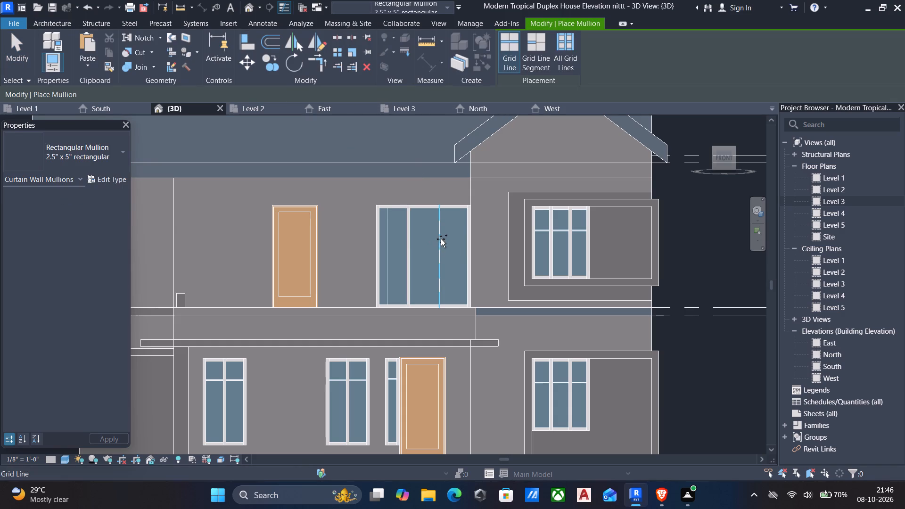
left_click(442, 238)
scroll(373, 257, "down", 2)
middle_click_drag(373, 260, 384, 284)
scroll(384, 284, "up", 1)
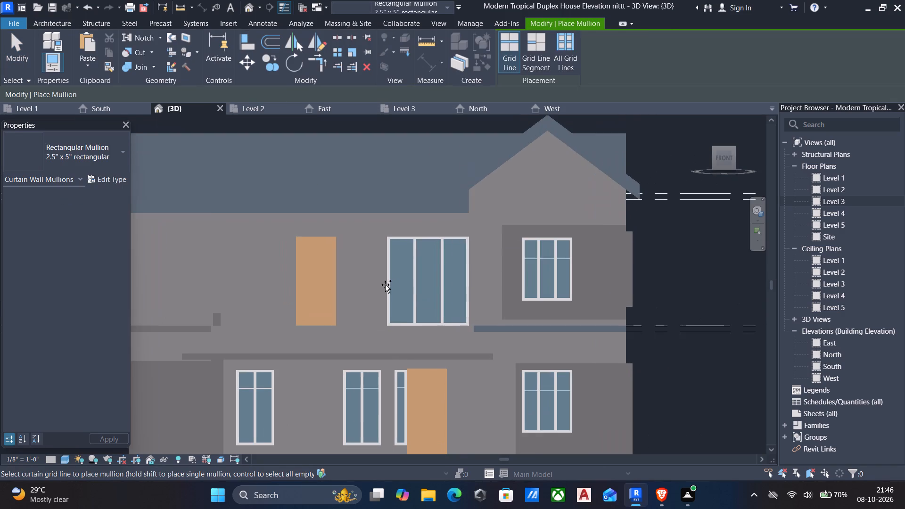
key("Escape")
scroll(386, 290, "down", 5)
key("Escape")
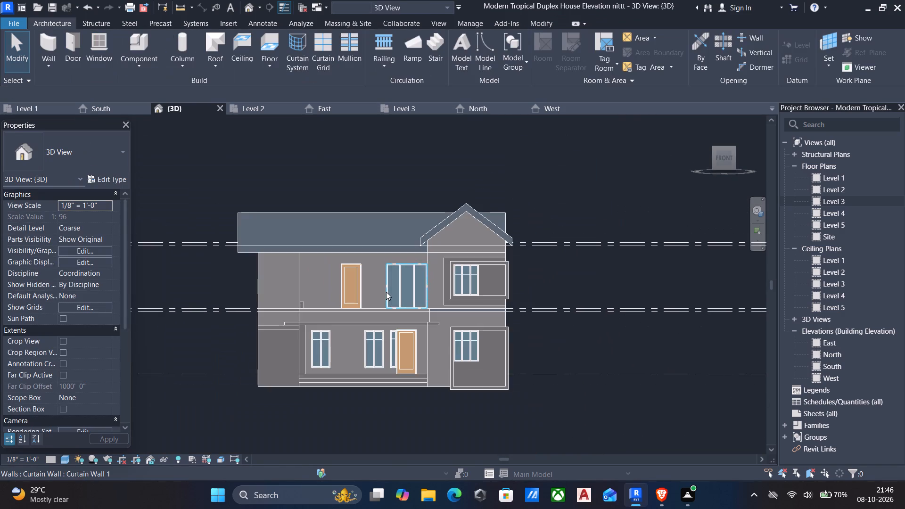
Edit the in-place facade model and start a new extrusion with its work plane on the upper-floor 9" wall behind the balcony.
scroll(386, 296, "down", 1)
middle_click_drag(385, 297, 419, 376, "shift")
scroll(428, 369, "up", 1)
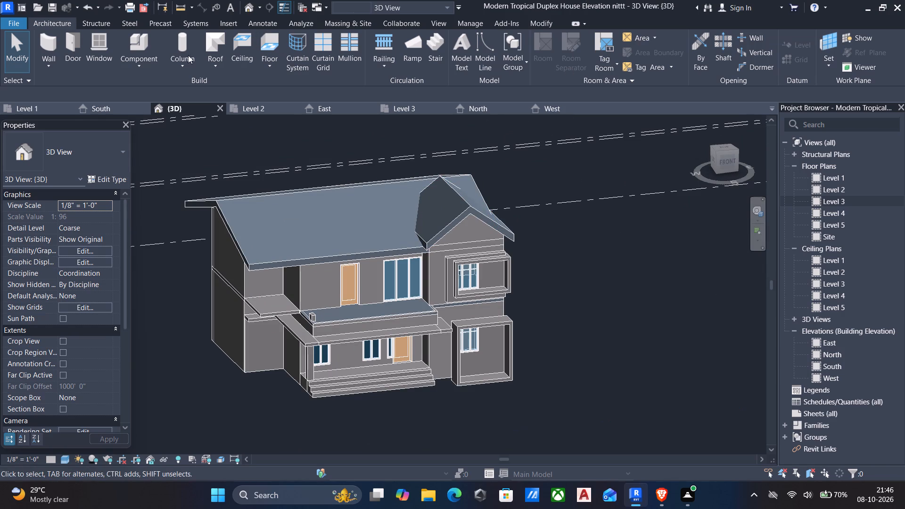
left_click(483, 291)
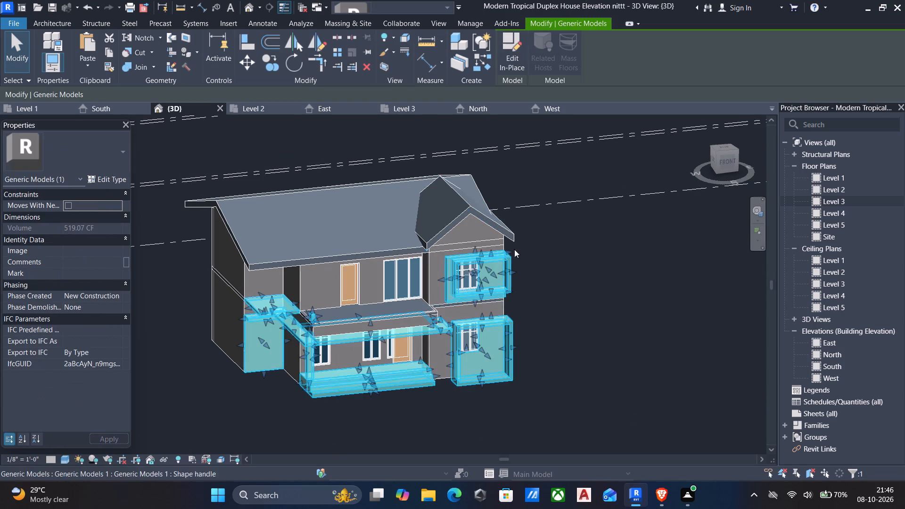
left_click(512, 51)
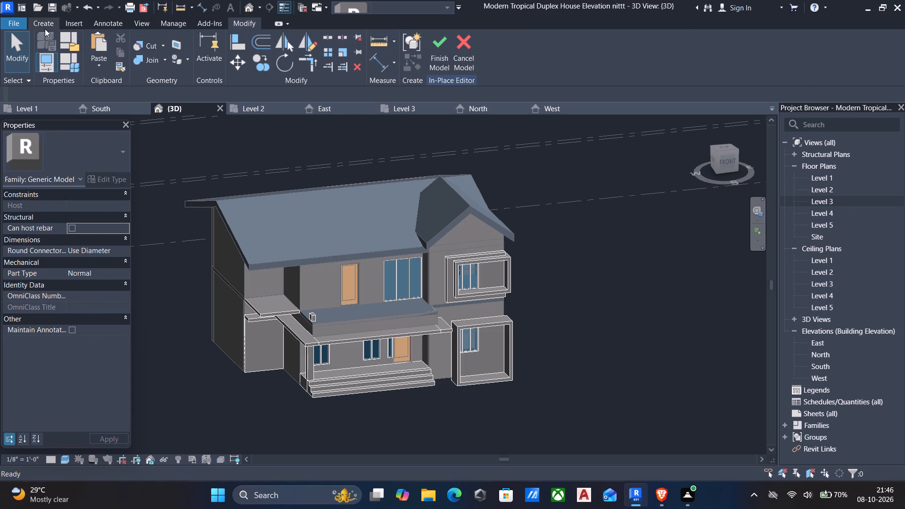
left_click(41, 21)
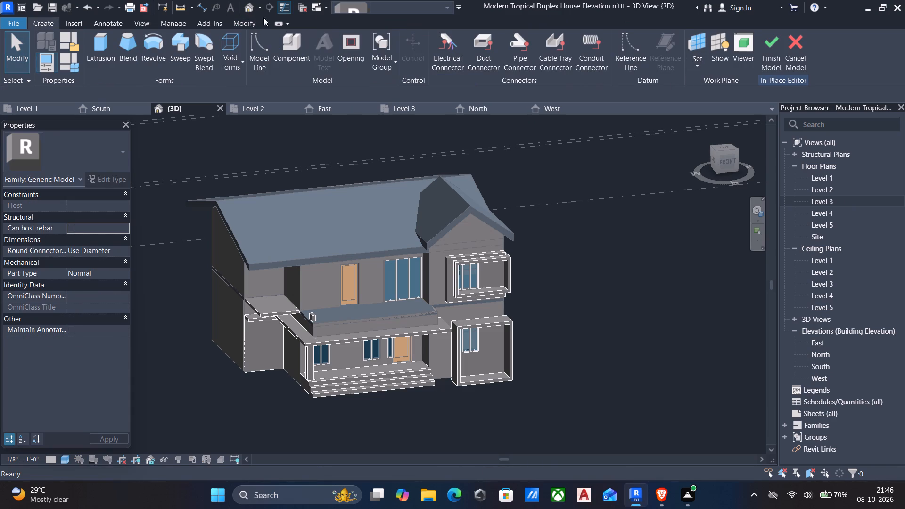
left_click(98, 44)
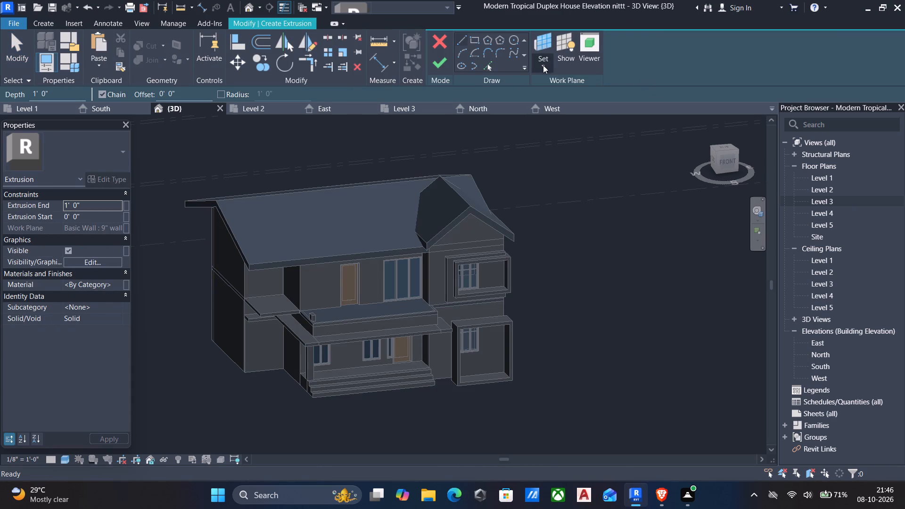
left_click(543, 65)
left_click(576, 107)
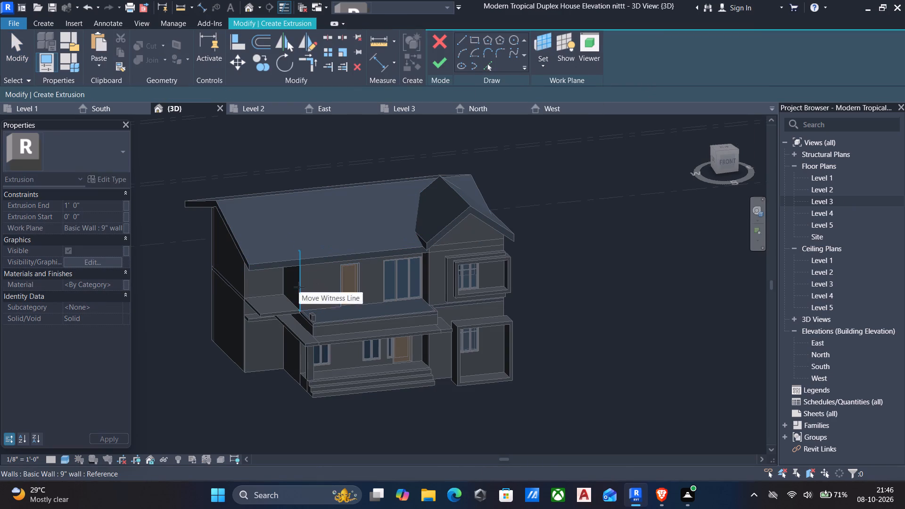
left_click(302, 288)
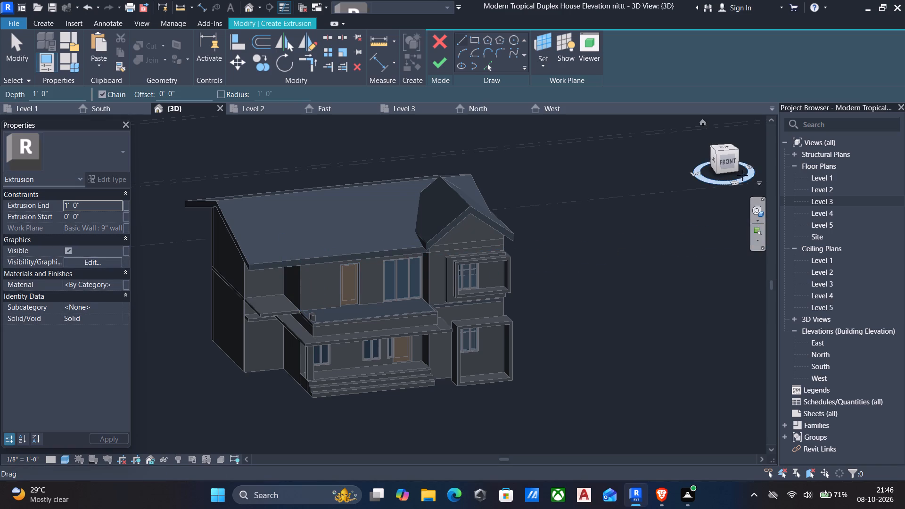
Sketch a rectangle about 8'-1 1/4" by 1'-10 1/2" above the curtain wall, from its upper right corner to the roof line.
left_click(724, 162)
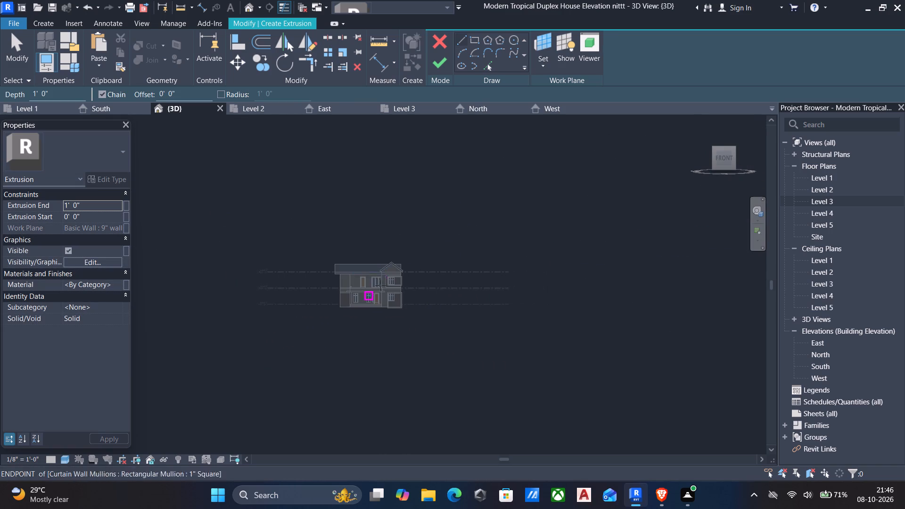
scroll(383, 272, "up", 4)
scroll(350, 313, "up", 7)
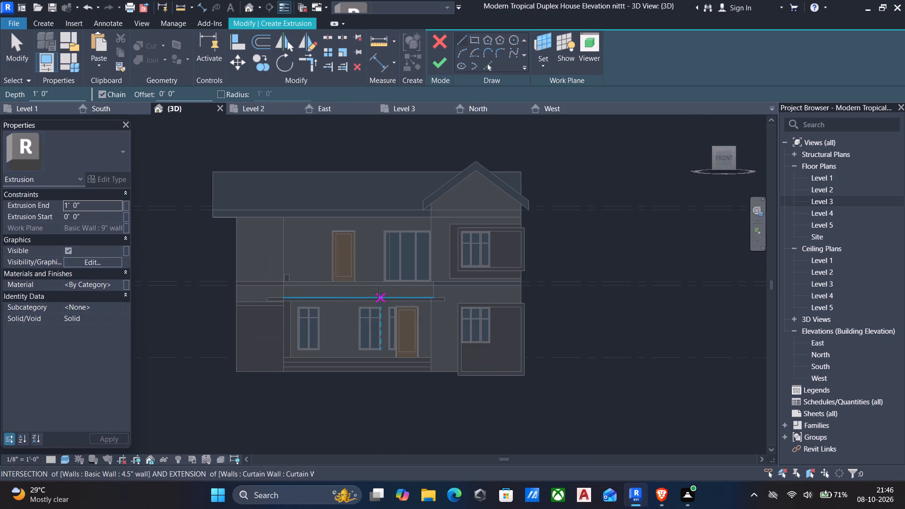
scroll(422, 230, "up", 5)
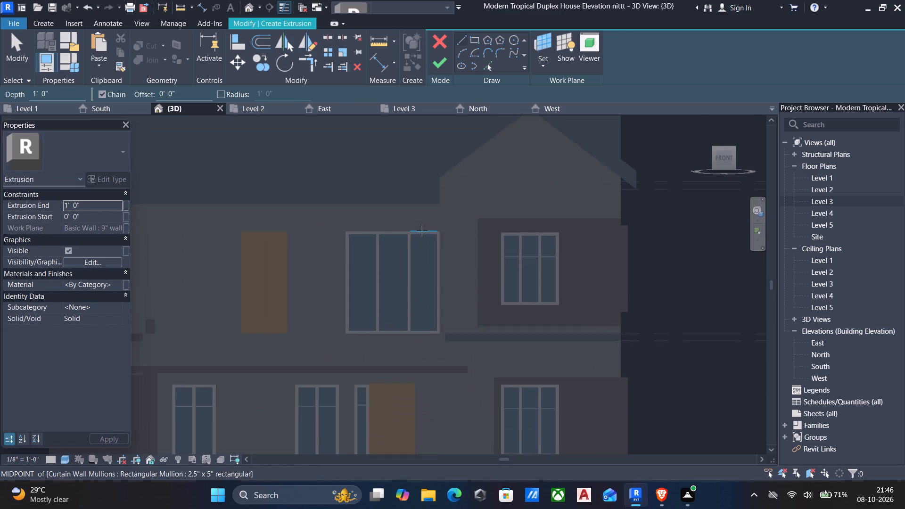
scroll(423, 227, "up", 3)
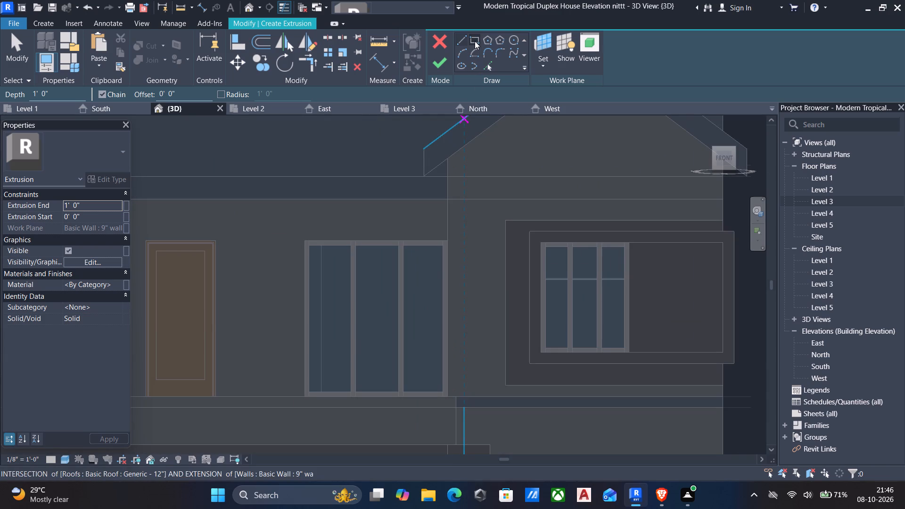
left_click(475, 41)
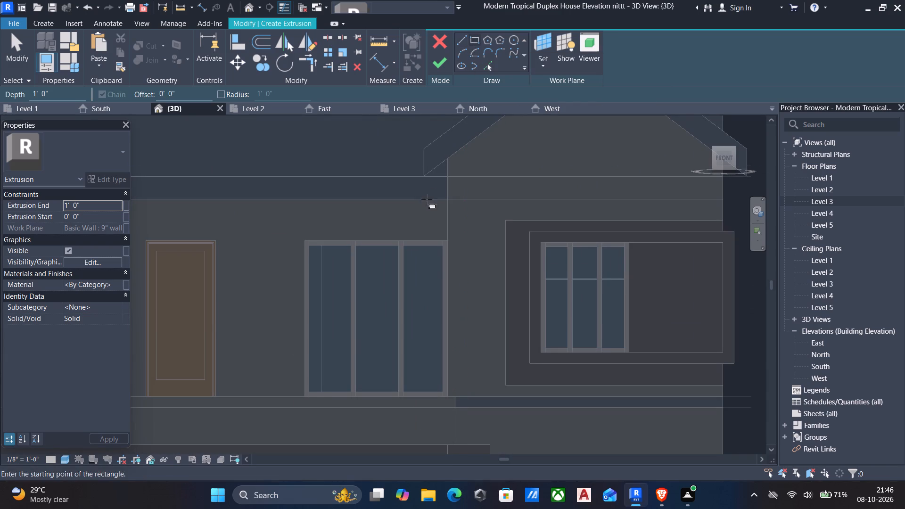
left_click(449, 245)
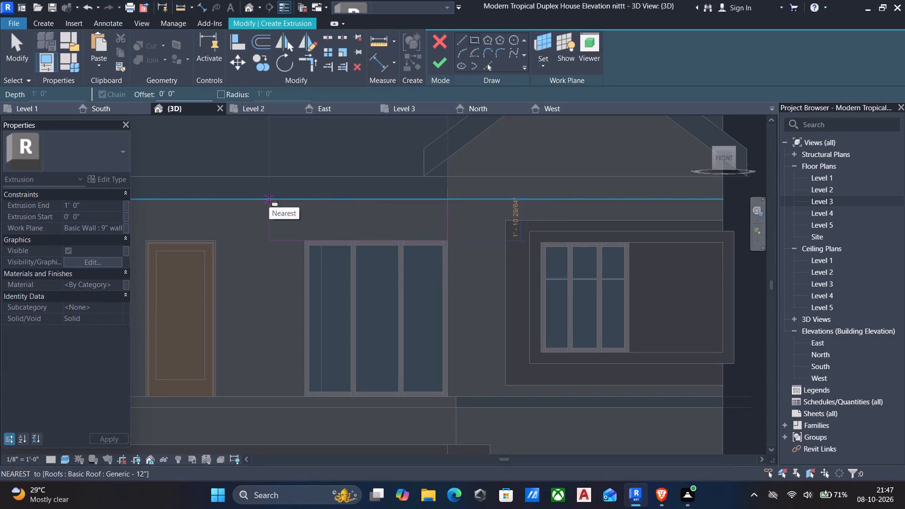
left_click(269, 197)
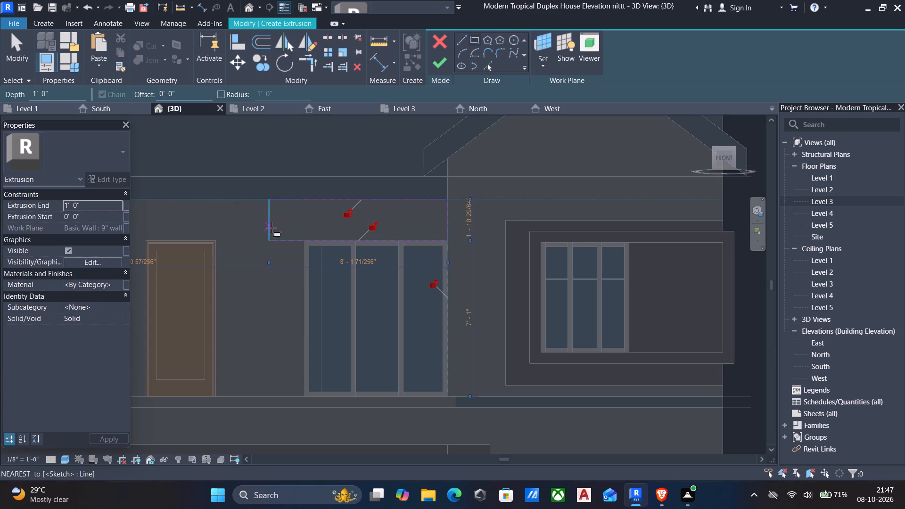
key("Escape")
Sketch a second rectangle about 1'-7 1/4" by 7'-1" along the curtain wall's left side, down to the balcony floor.
left_click(271, 242)
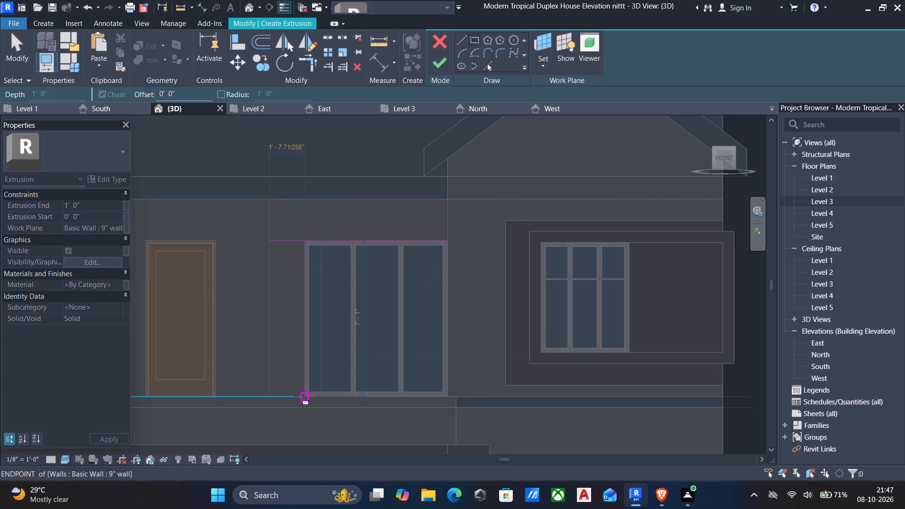
left_click(304, 397)
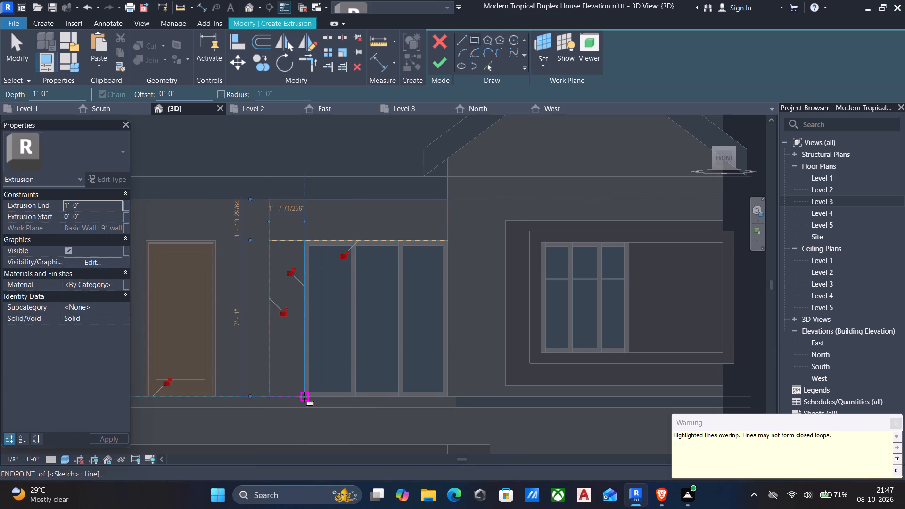
key("Escape")
key("Escape")
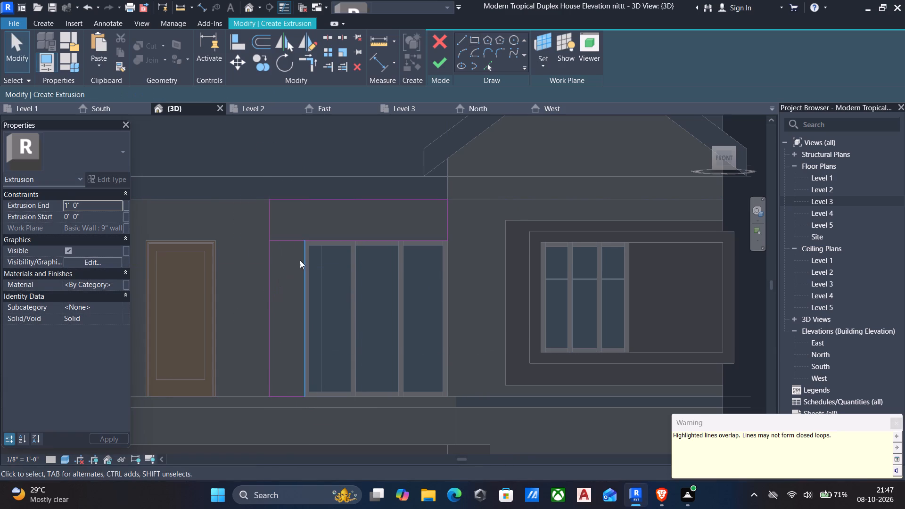
Trim and delete the overlapping rectangle lines into one L-shaped outline around the curtain wall, and finish the 1'-0" extrusion.
type("tr")
left_click(300, 256)
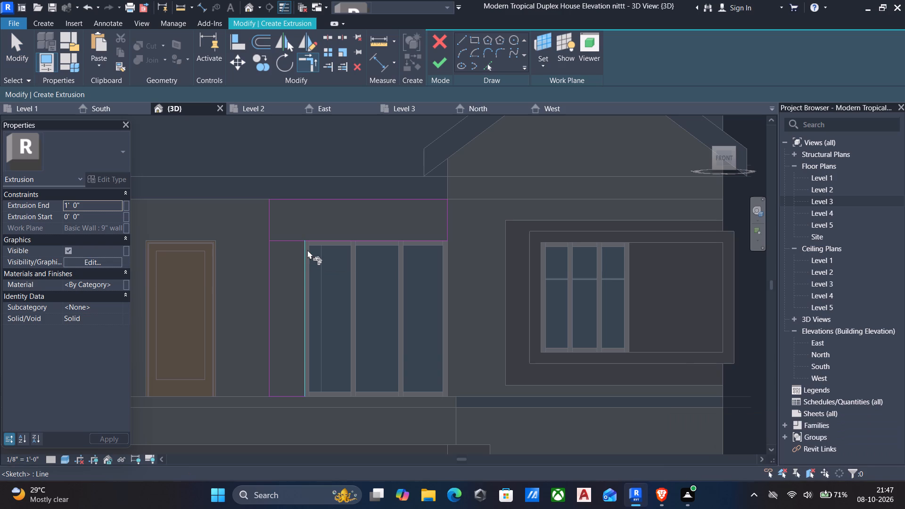
left_click(324, 240)
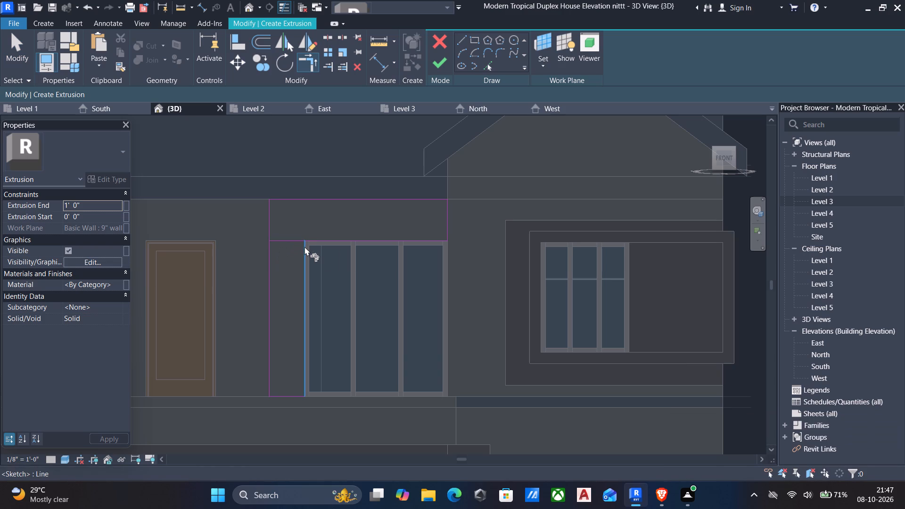
key("Escape")
left_click(294, 243)
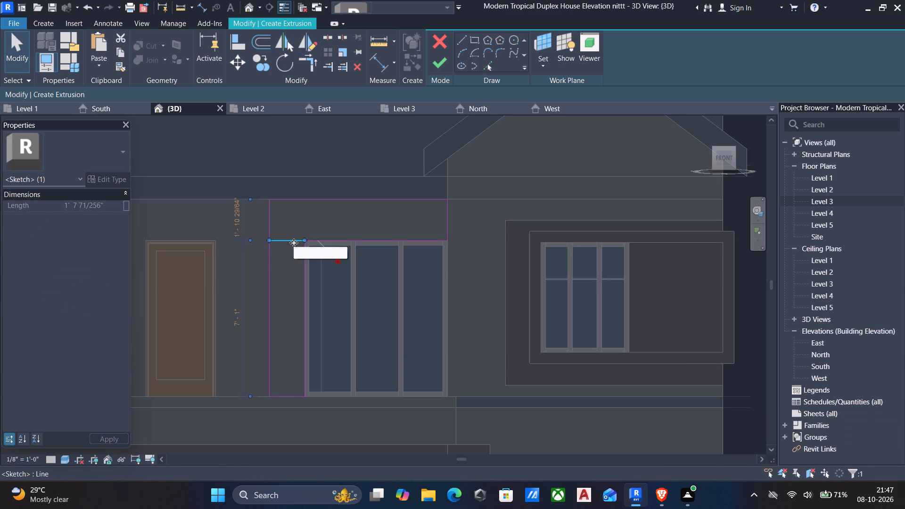
key("Delete")
left_click(270, 233)
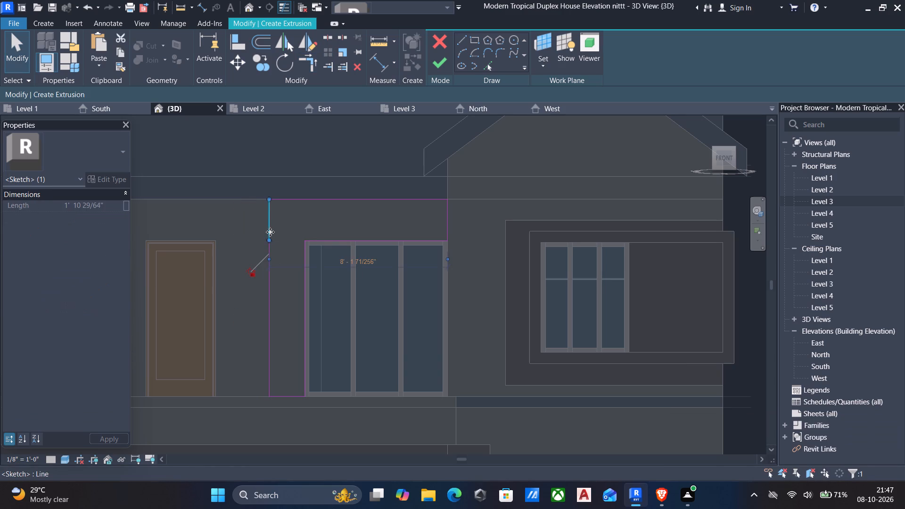
key("Delete")
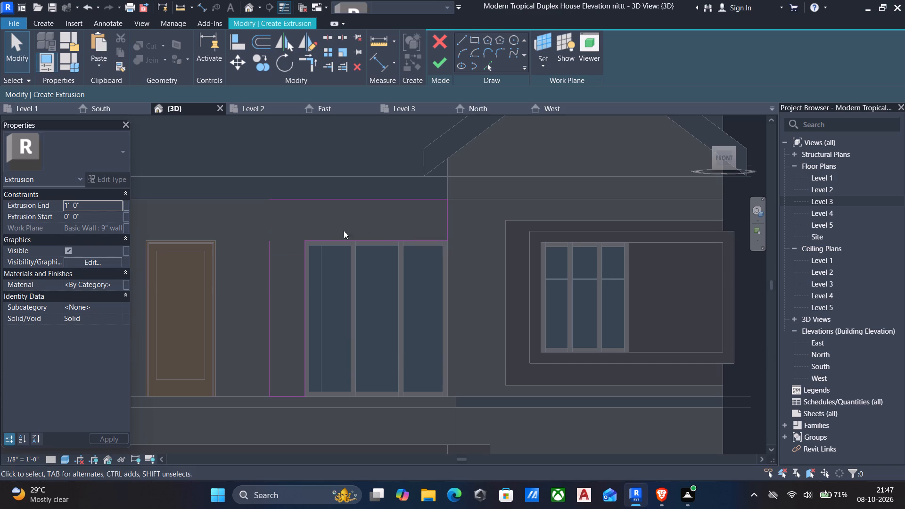
type("tr")
left_click(267, 270)
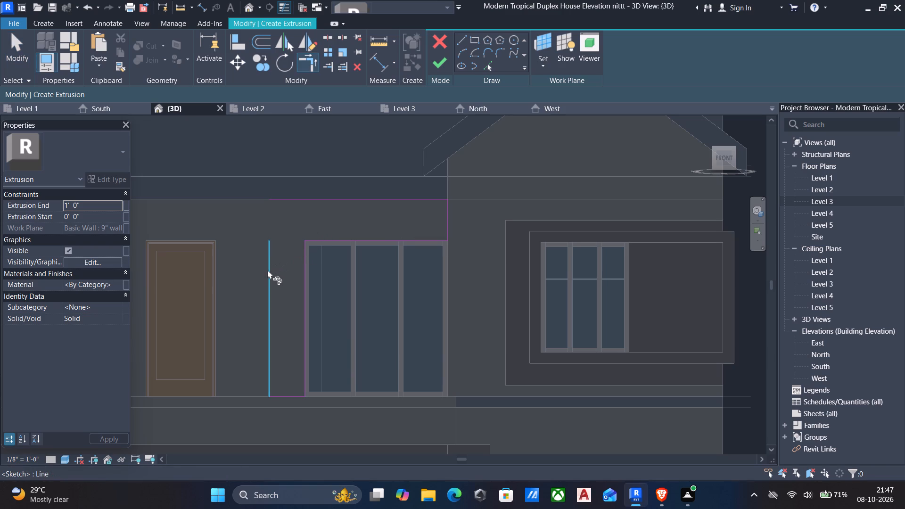
left_click(295, 204)
left_click(444, 67)
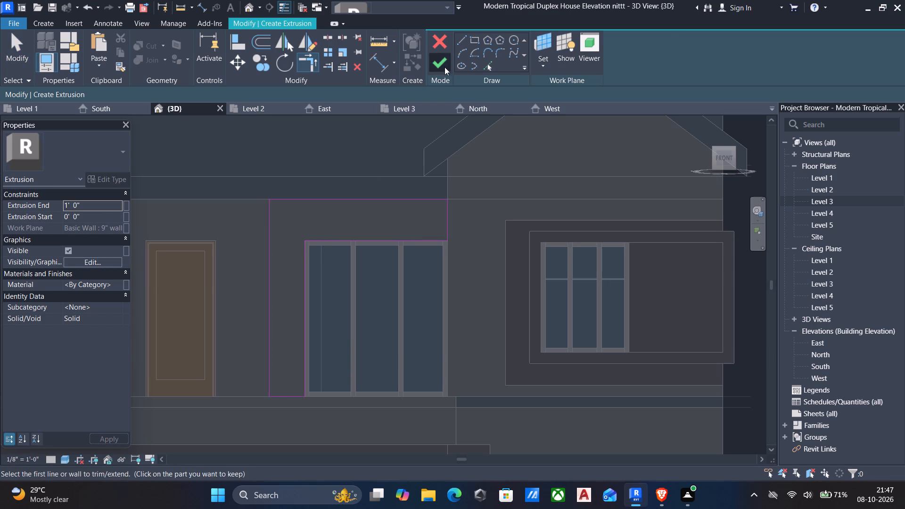
Examine the new L-shaped extrusion around the balcony curtain wall from the front and at an angle.
scroll(394, 201, "down", 2)
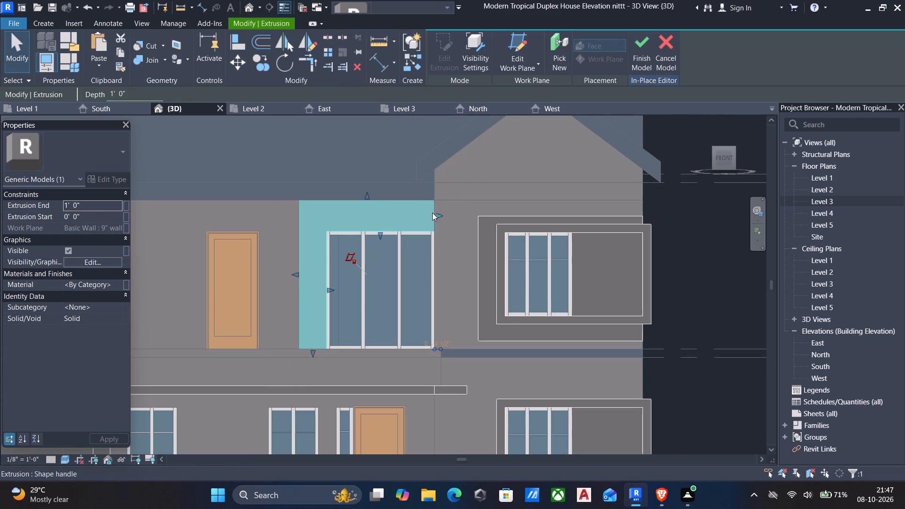
middle_click_drag(433, 213, 424, 322)
middle_click_drag(426, 285, 461, 230)
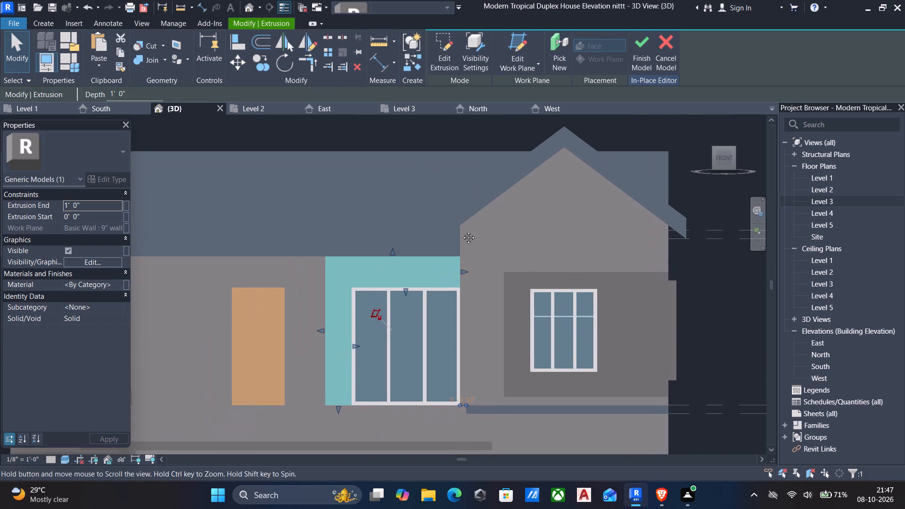
middle_click_drag(461, 230, 462, 229)
scroll(467, 224, "down", 3)
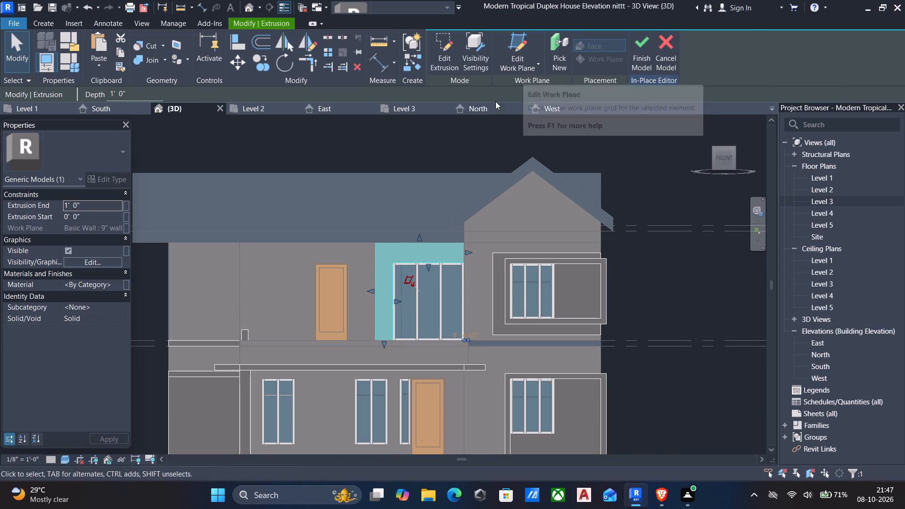
scroll(495, 103, "down", 4)
scroll(294, 243, "down", 4)
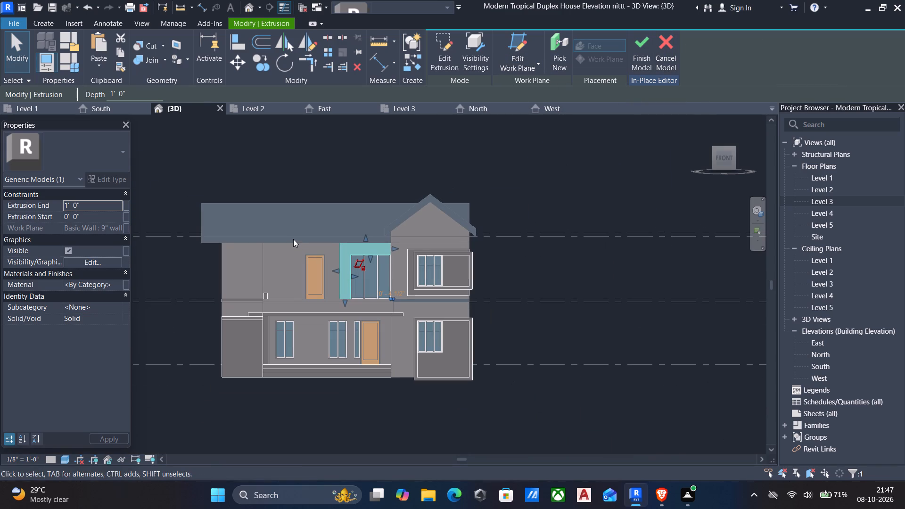
middle_click_drag(297, 255, 339, 341)
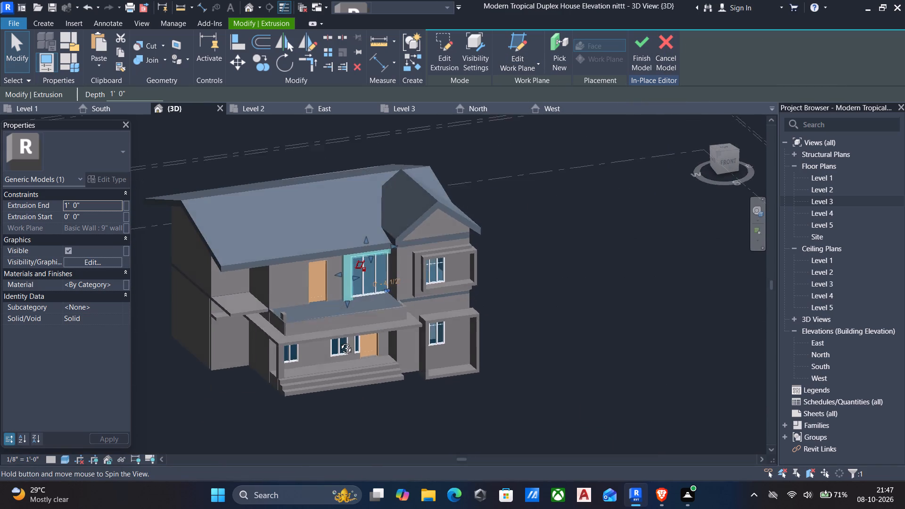
middle_click_drag(339, 341, 287, 325)
scroll(271, 299, "up", 7)
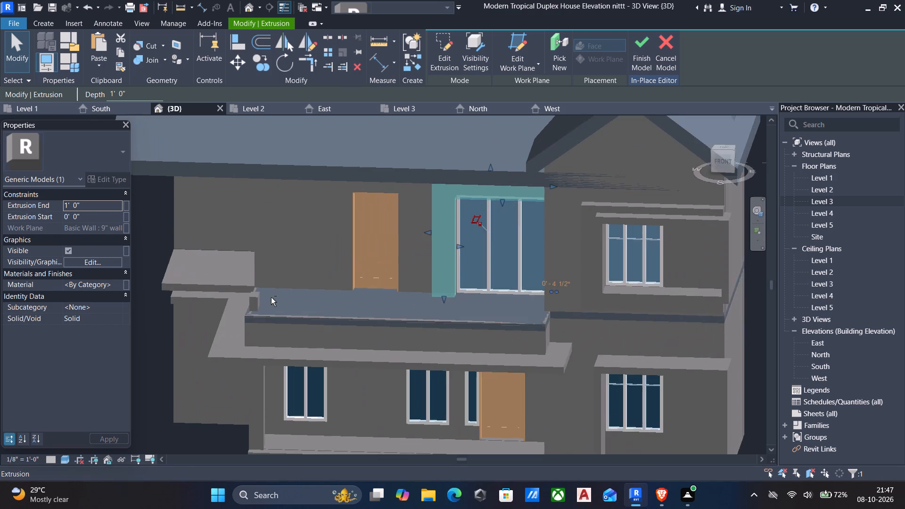
scroll(273, 293, "down", 6, "shift")
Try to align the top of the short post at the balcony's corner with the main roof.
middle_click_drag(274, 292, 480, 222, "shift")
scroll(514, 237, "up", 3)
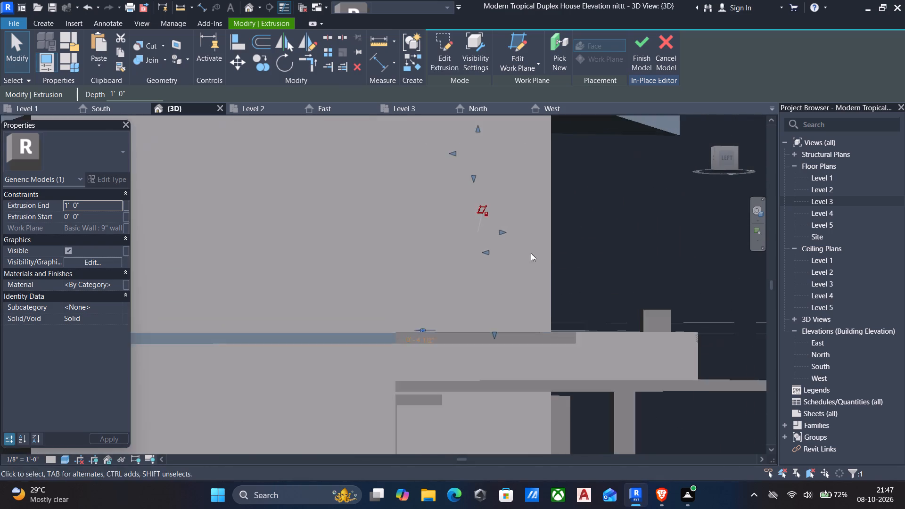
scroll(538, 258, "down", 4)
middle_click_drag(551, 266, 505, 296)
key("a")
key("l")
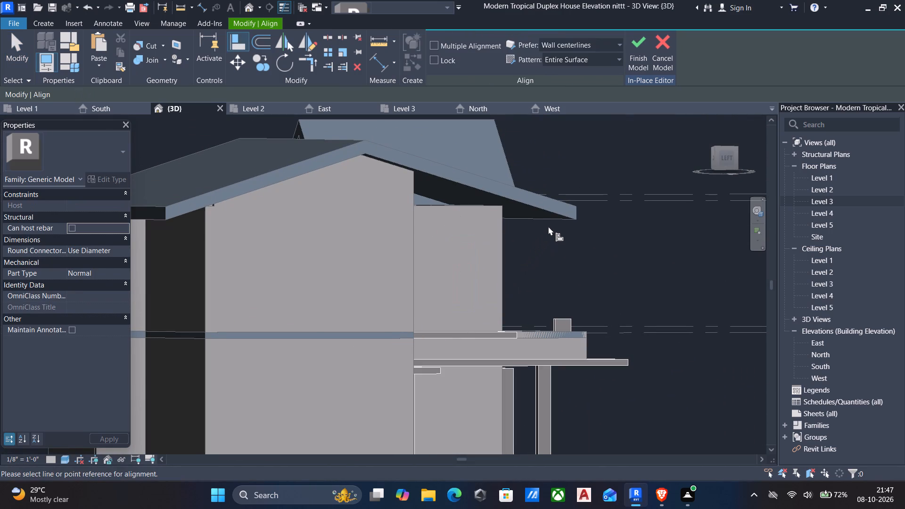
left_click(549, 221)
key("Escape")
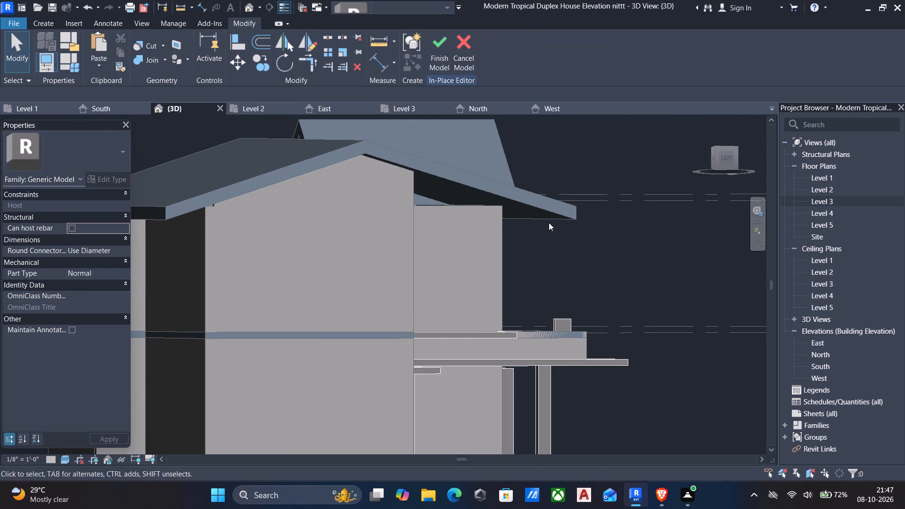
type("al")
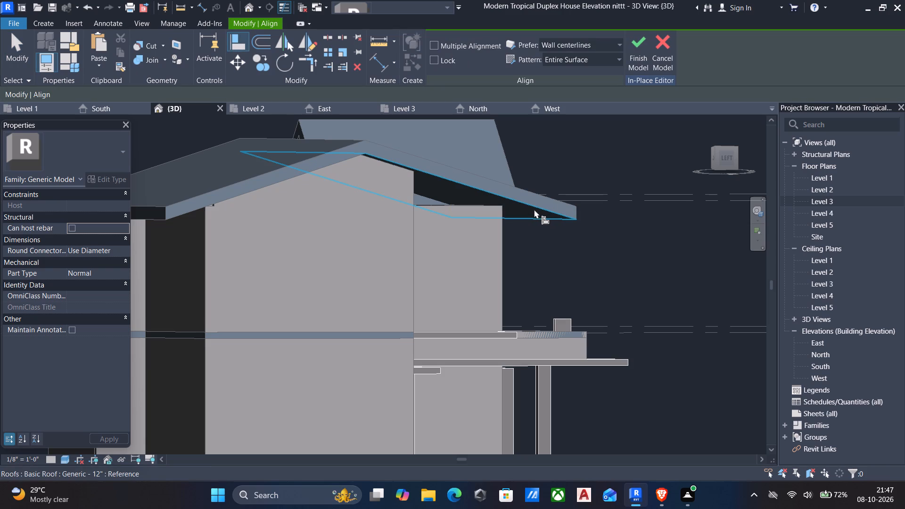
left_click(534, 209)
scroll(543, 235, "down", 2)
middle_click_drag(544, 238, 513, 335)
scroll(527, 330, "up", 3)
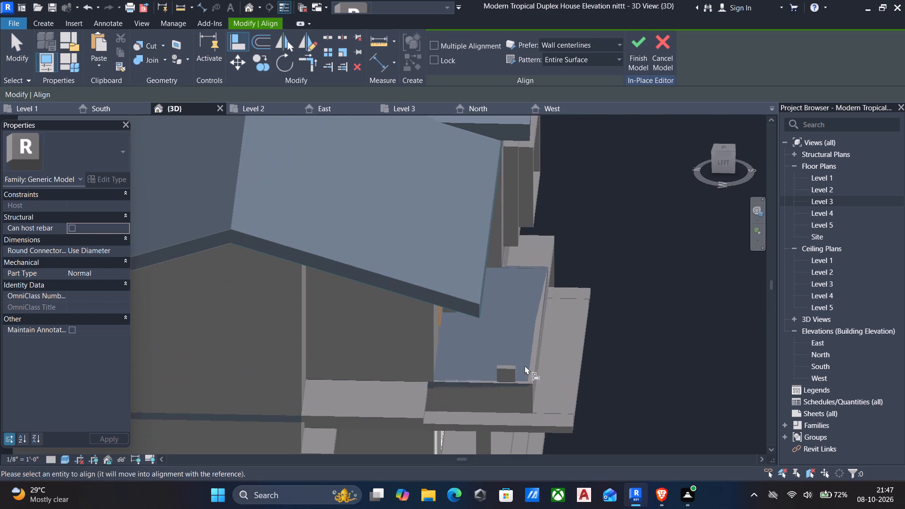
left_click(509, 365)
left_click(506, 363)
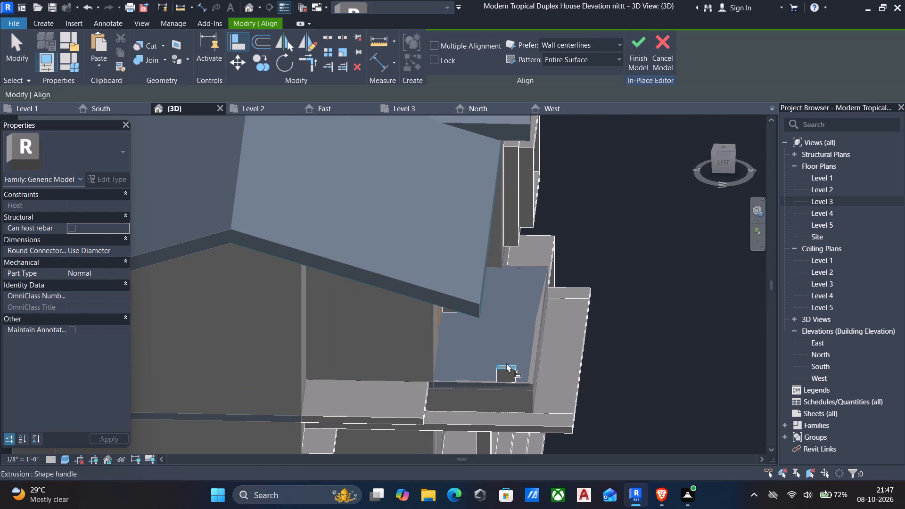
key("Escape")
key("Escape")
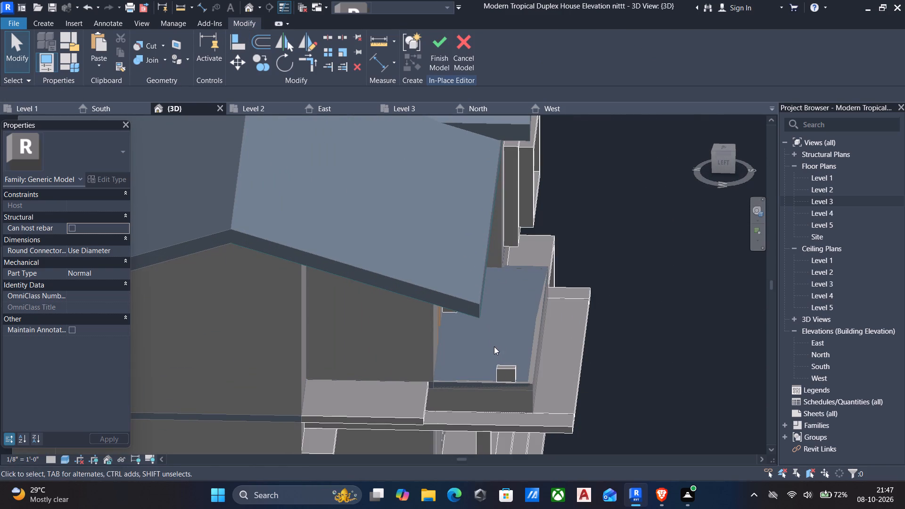
Stretch the balcony corner post upward to an extrusion height of 8'-0".
left_click(511, 366)
left_click_drag(505, 361, 487, 276)
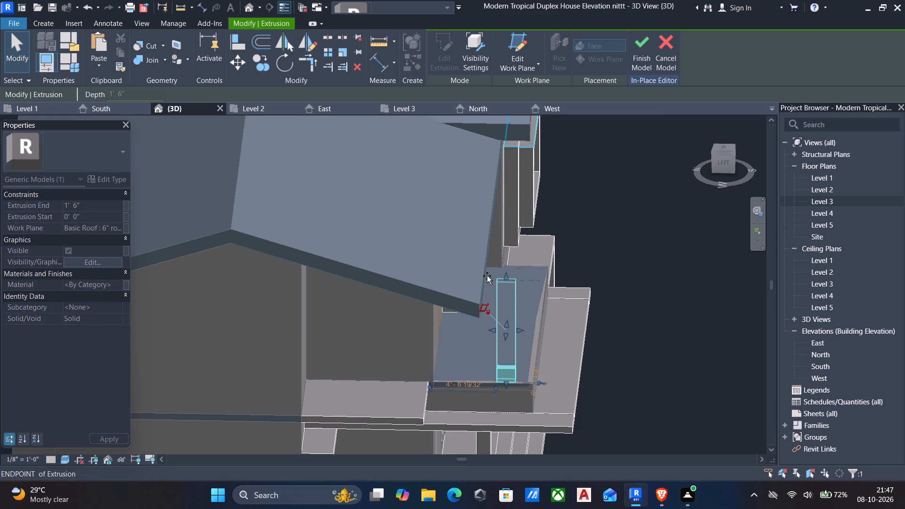
left_click_drag(487, 276, 487, 271)
Nudge the balcony corner post back from the balcony's front edge toward the house wall, under the roof eave.
scroll(506, 302, "down", 4)
middle_click_drag(508, 306, 403, 274, "shift")
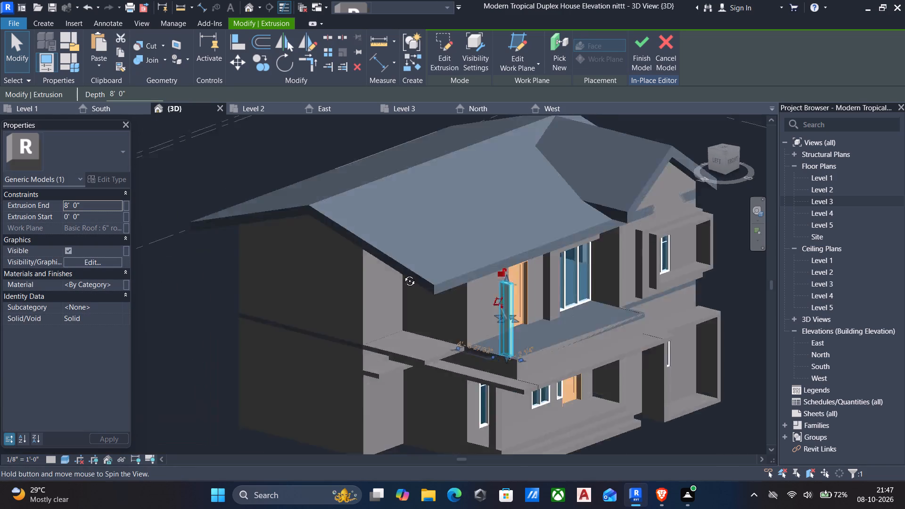
middle_click_drag(403, 274, 336, 264, "shift")
scroll(333, 265, "up", 1)
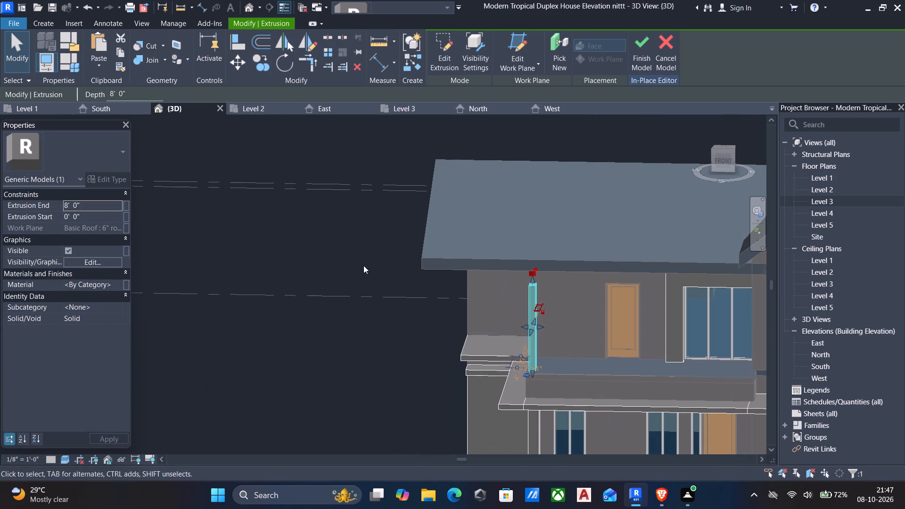
scroll(522, 352, "up", 1)
middle_click_drag(522, 353, 628, 382)
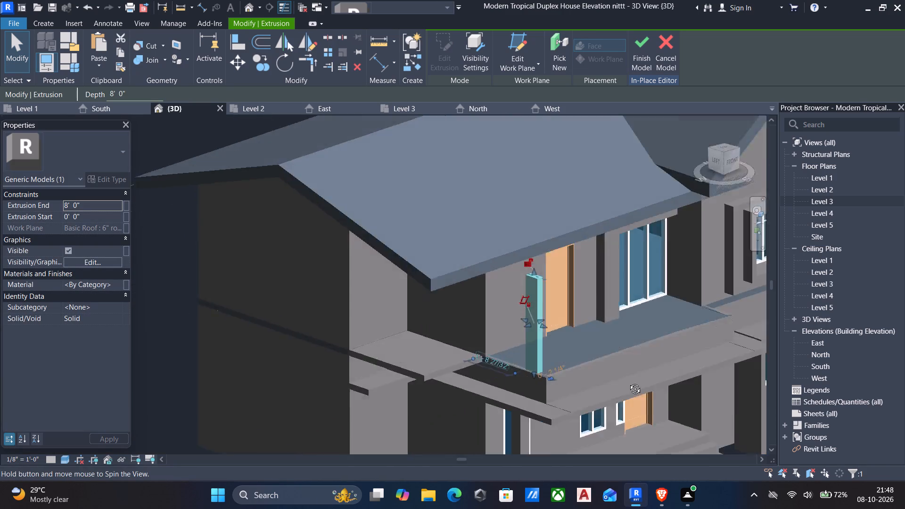
middle_click_drag(628, 382, 703, 397)
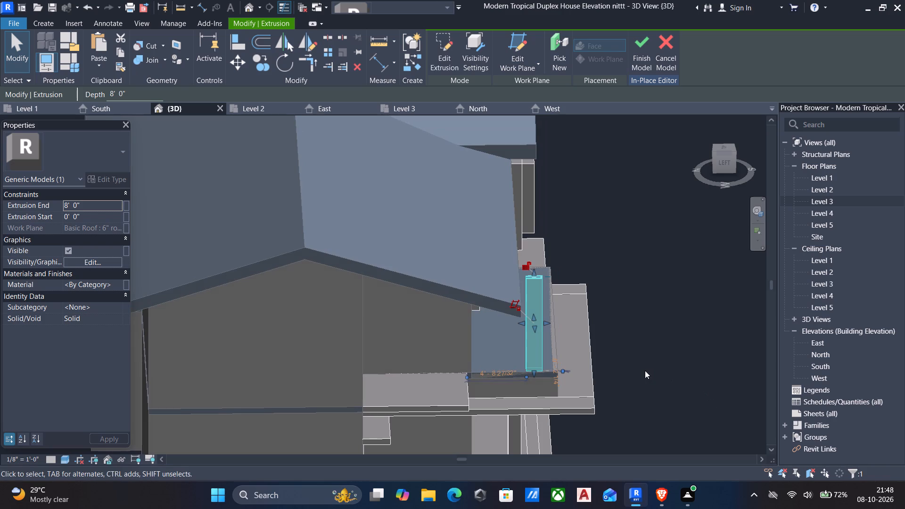
key("Left")
key("Left")
key("Left")
key("Left")
key("Left")
key("Left")
key("Left")
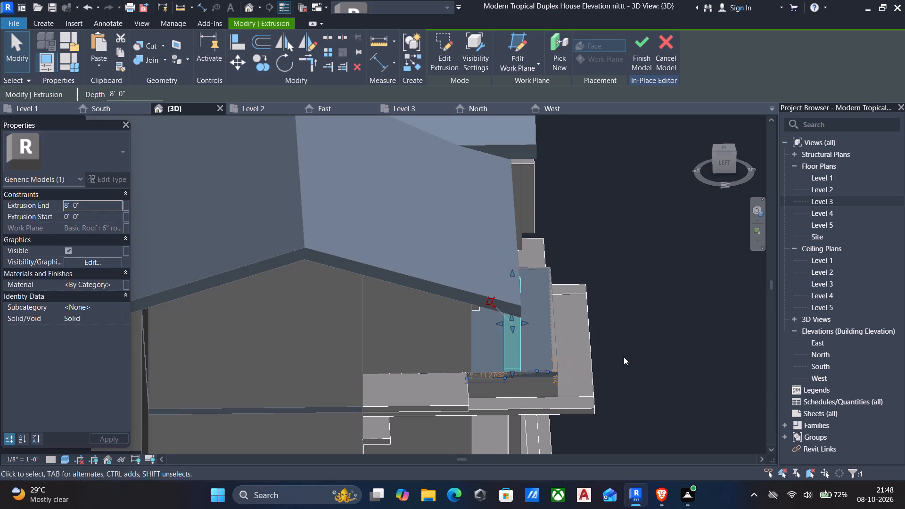
key("Escape")
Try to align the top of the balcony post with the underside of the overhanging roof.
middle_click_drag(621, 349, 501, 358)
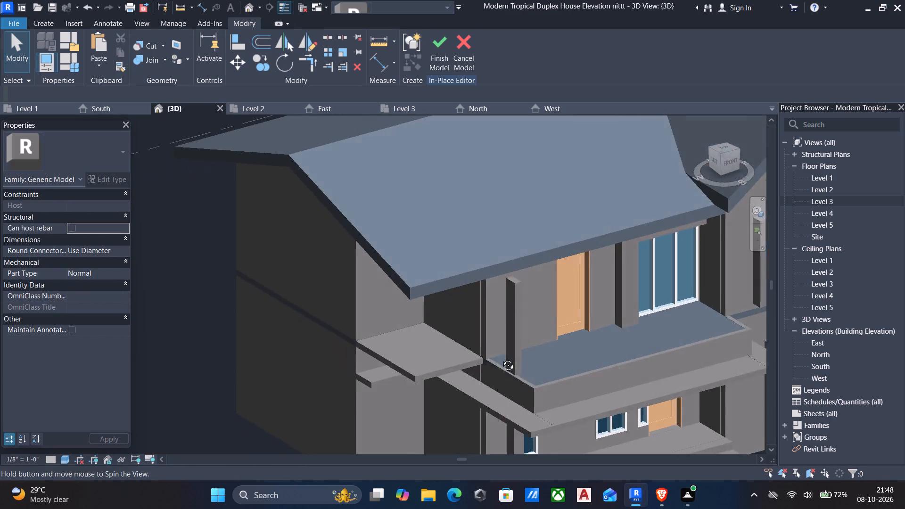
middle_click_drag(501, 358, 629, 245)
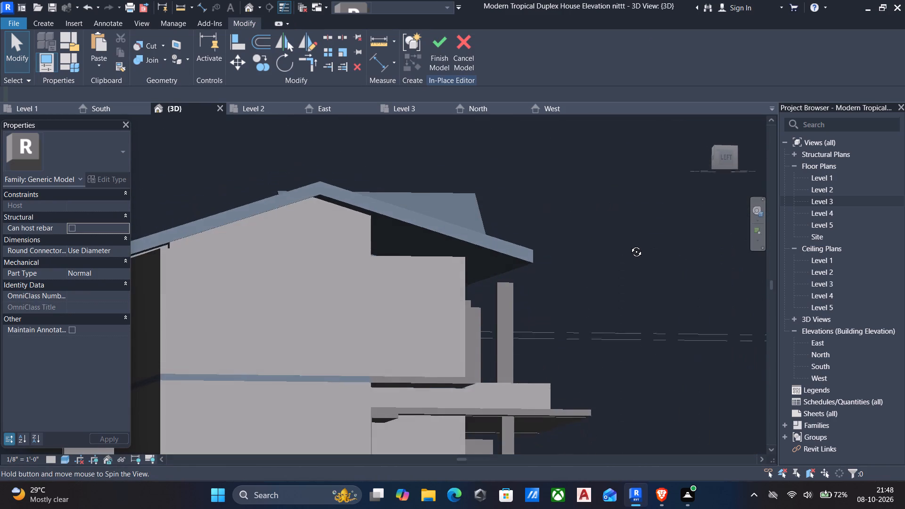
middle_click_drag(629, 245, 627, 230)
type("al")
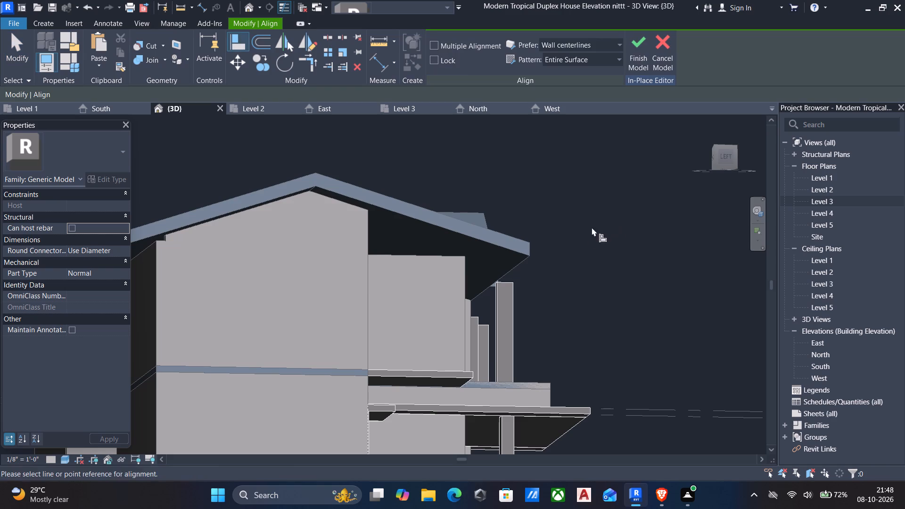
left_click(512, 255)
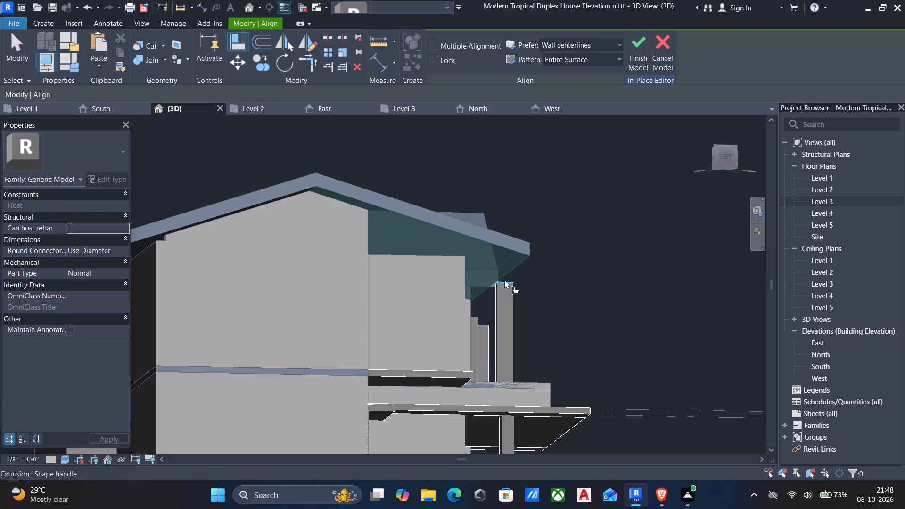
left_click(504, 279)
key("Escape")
Stretch the balcony post up into the roof overhang, to an extrusion height of 10'-0".
middle_click_drag(584, 273, 579, 282)
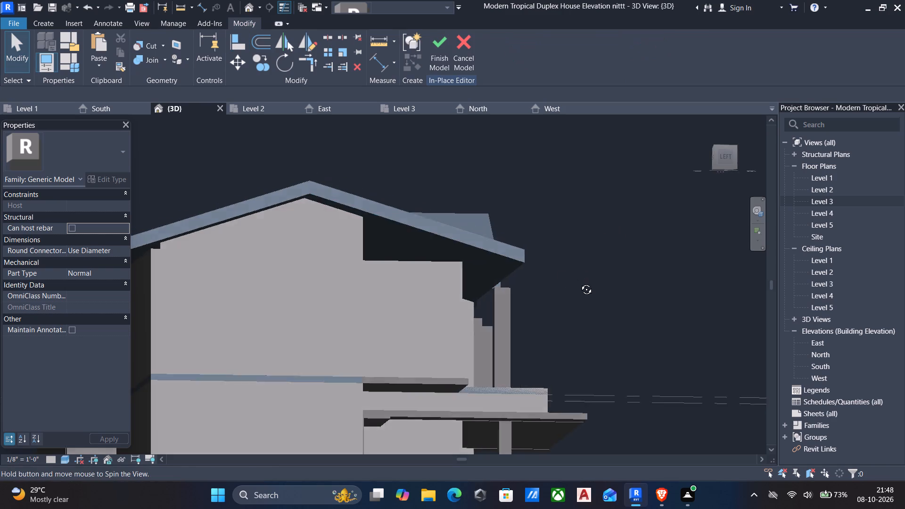
middle_click_drag(579, 282, 516, 358)
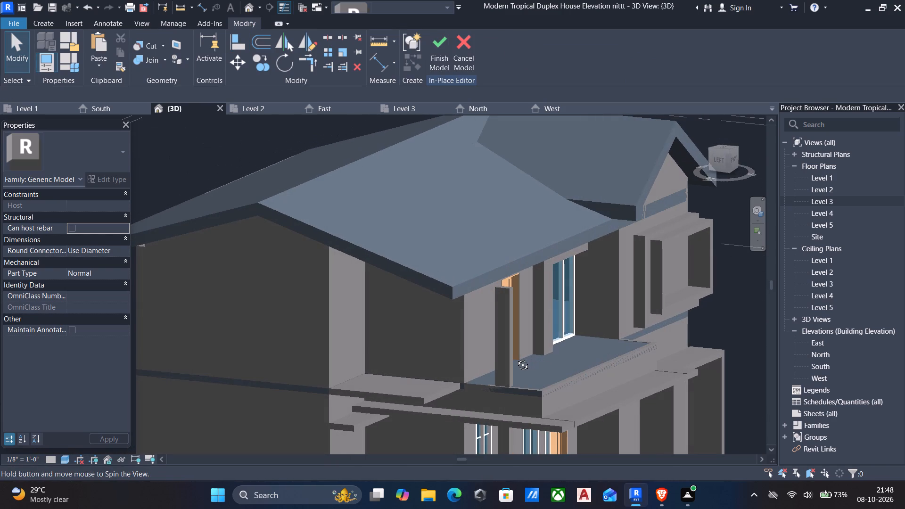
middle_click_drag(516, 358, 515, 359)
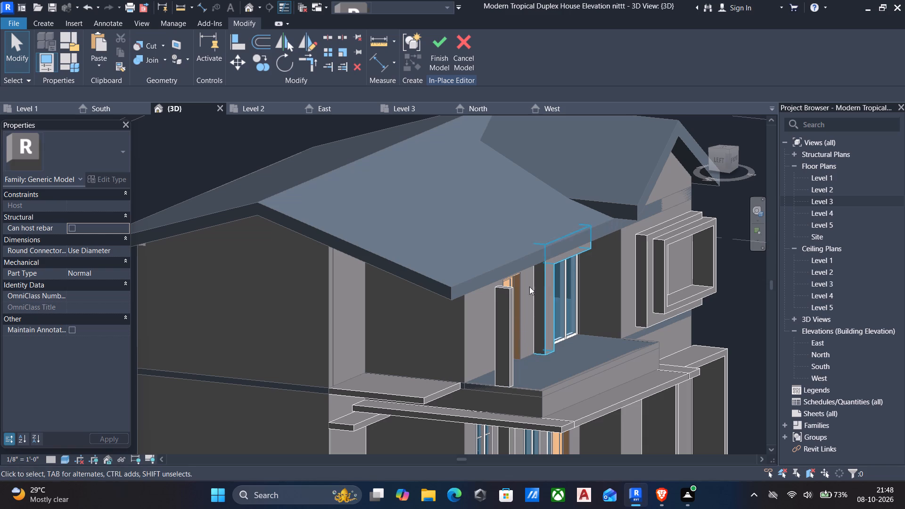
left_click(510, 286)
left_click_drag(502, 280, 502, 260)
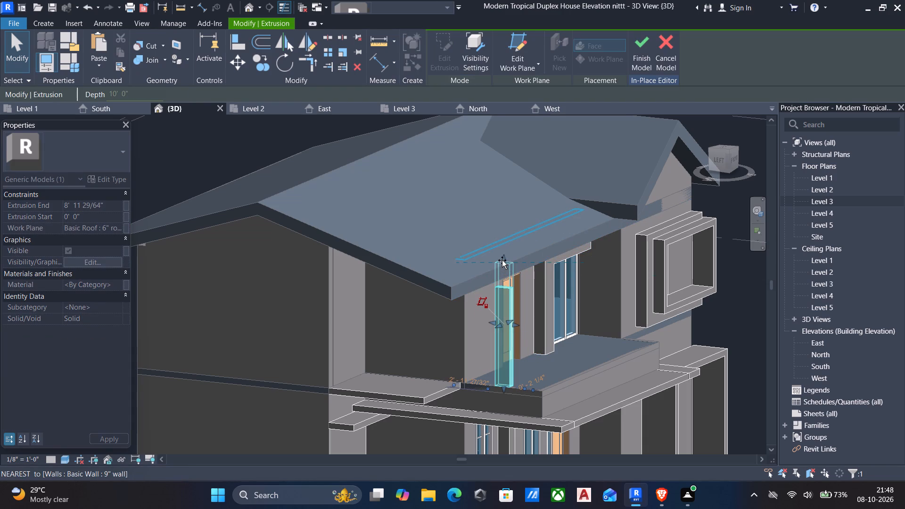
left_click_drag(502, 260, 502, 259)
key("Escape")
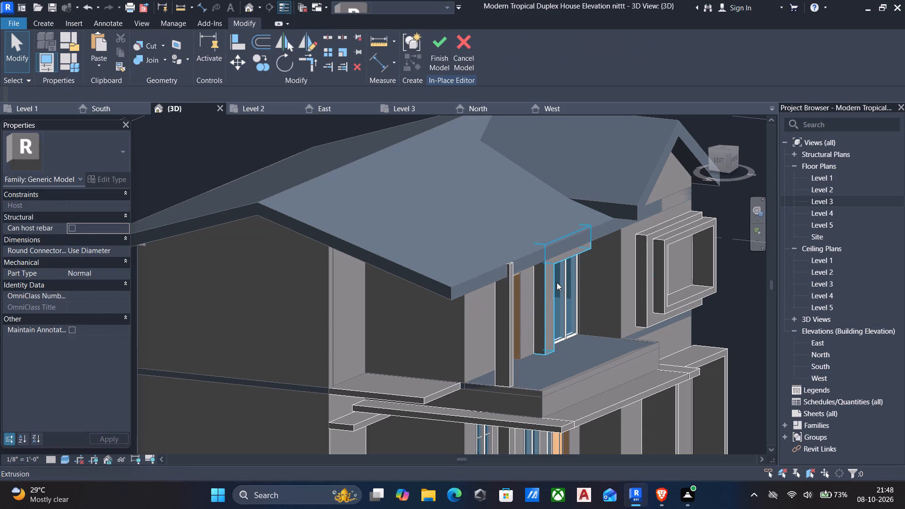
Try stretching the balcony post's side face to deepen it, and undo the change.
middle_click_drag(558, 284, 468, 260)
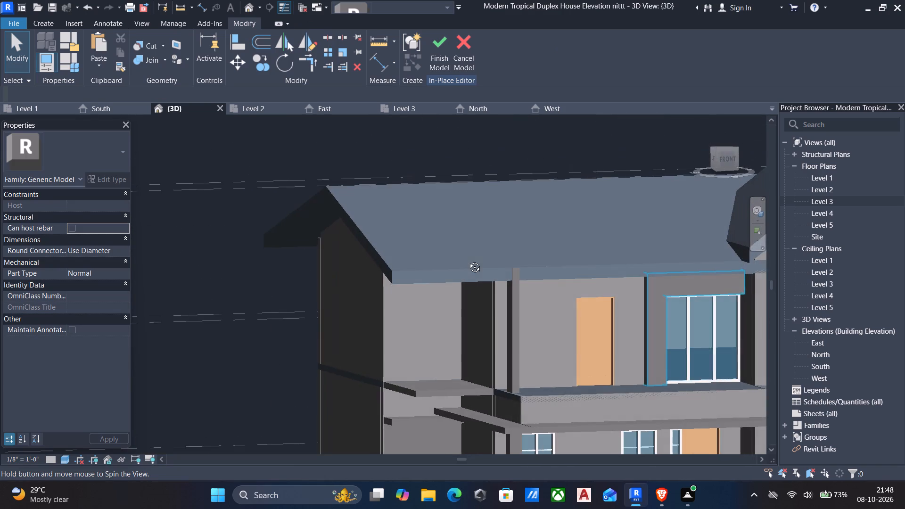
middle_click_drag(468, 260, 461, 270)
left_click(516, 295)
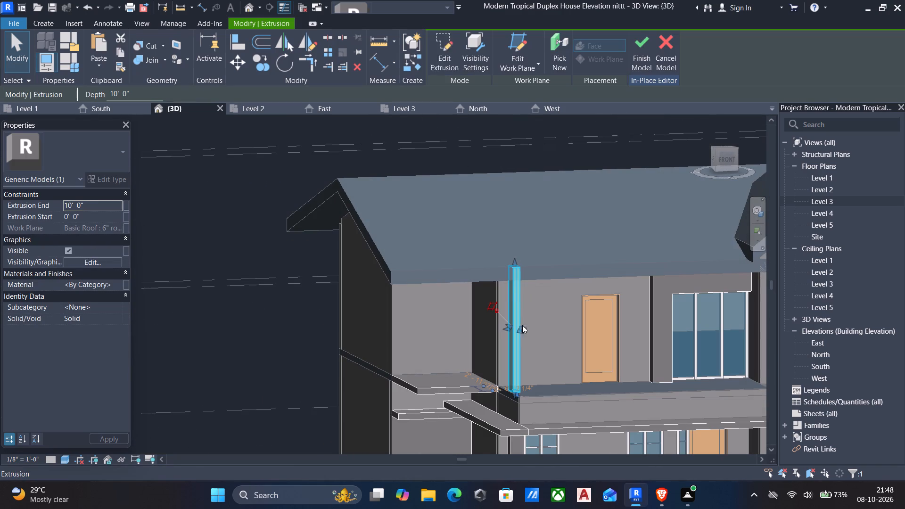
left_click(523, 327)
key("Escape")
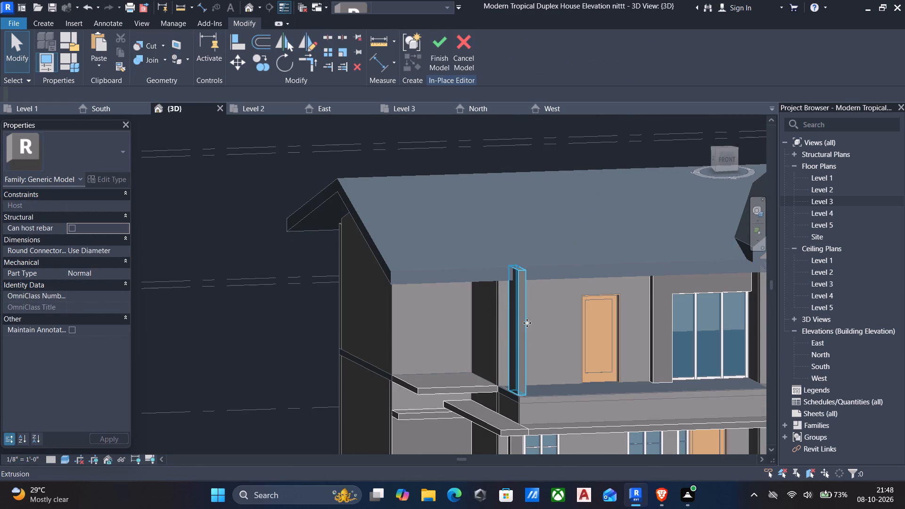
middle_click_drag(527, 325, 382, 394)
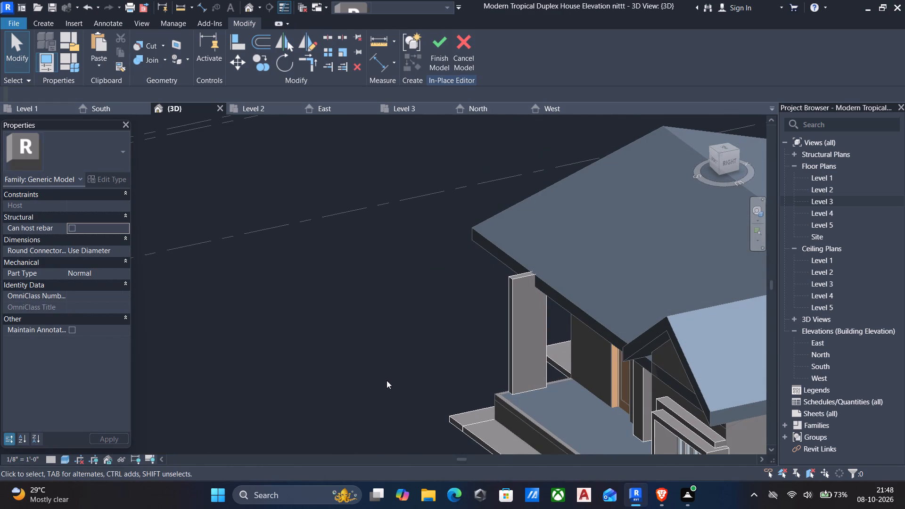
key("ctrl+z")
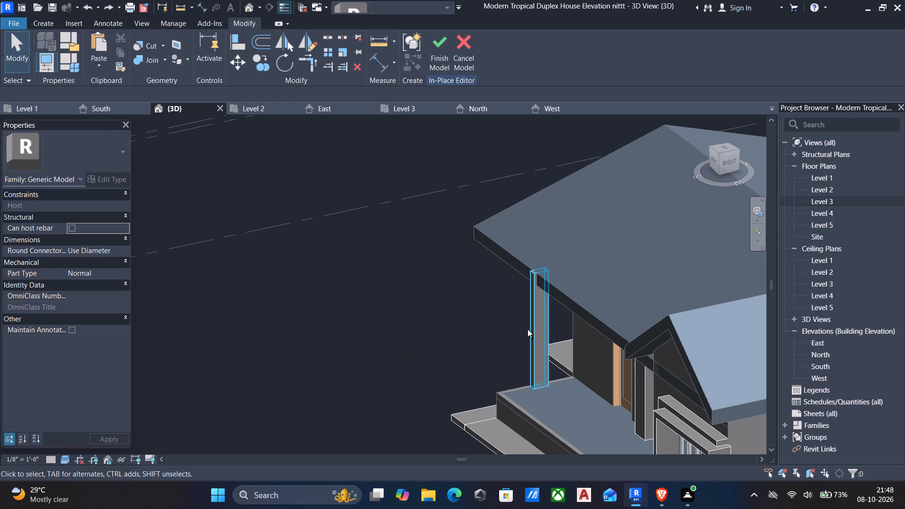
Widen the balcony post along the facade by stretching its side face toward the balcony door.
left_click_drag(531, 331, 532, 336)
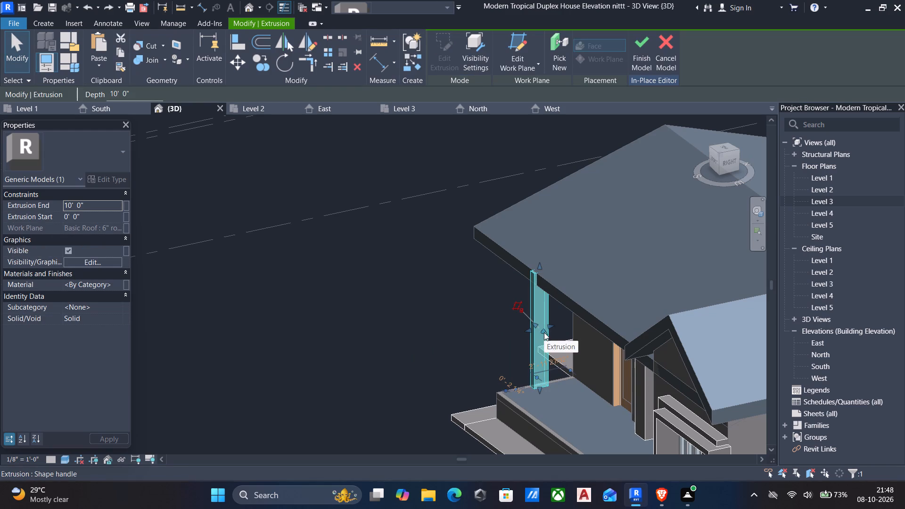
left_click_drag(544, 332, 548, 334)
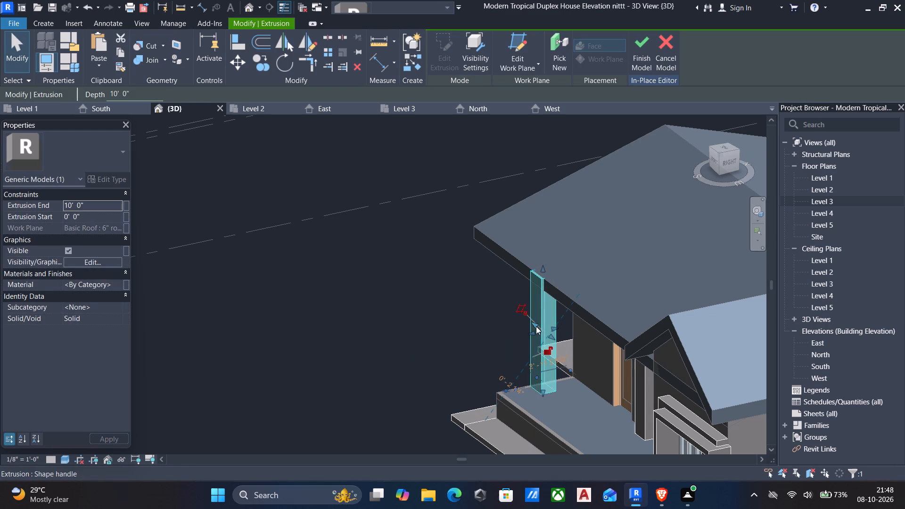
middle_click_drag(507, 323, 554, 313, "shift")
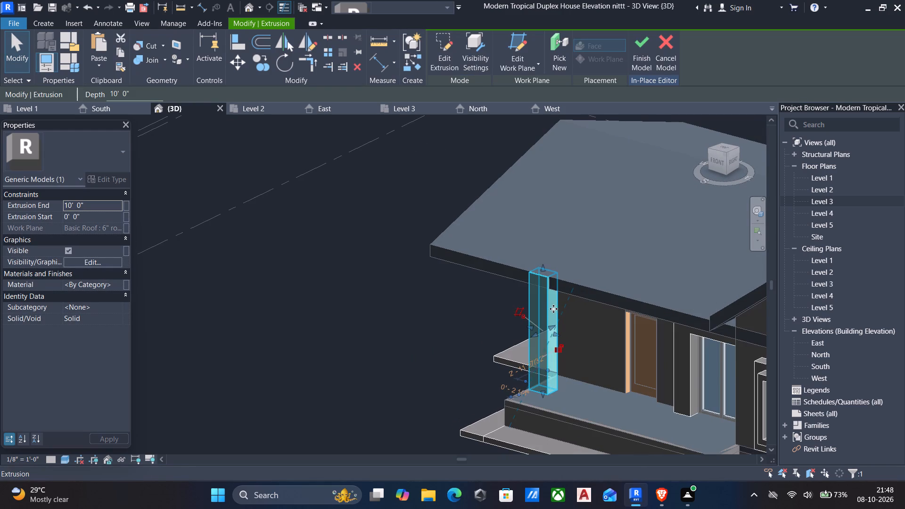
key("Escape")
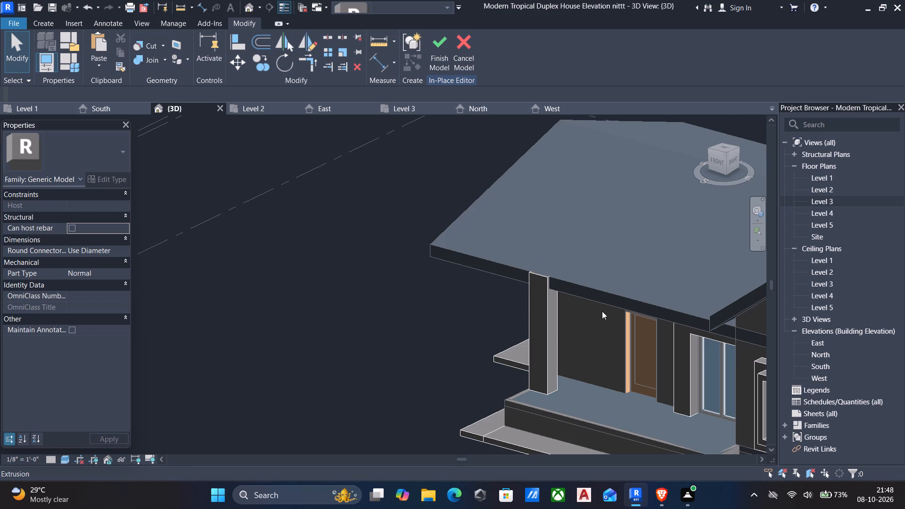
View the front facade at an angle, and check the balcony post in the Level 3 and Level 2 floor plans.
scroll(560, 323, "down", 6)
middle_click_drag(566, 333, 459, 266)
scroll(457, 271, "up", 3)
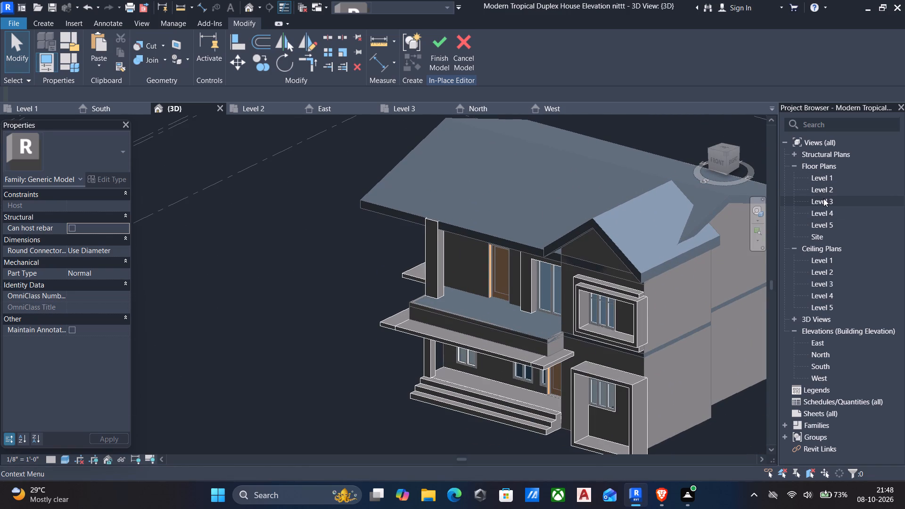
double_click(823, 198)
scroll(474, 216, "down", 5)
middle_click_drag(473, 220, 496, 244)
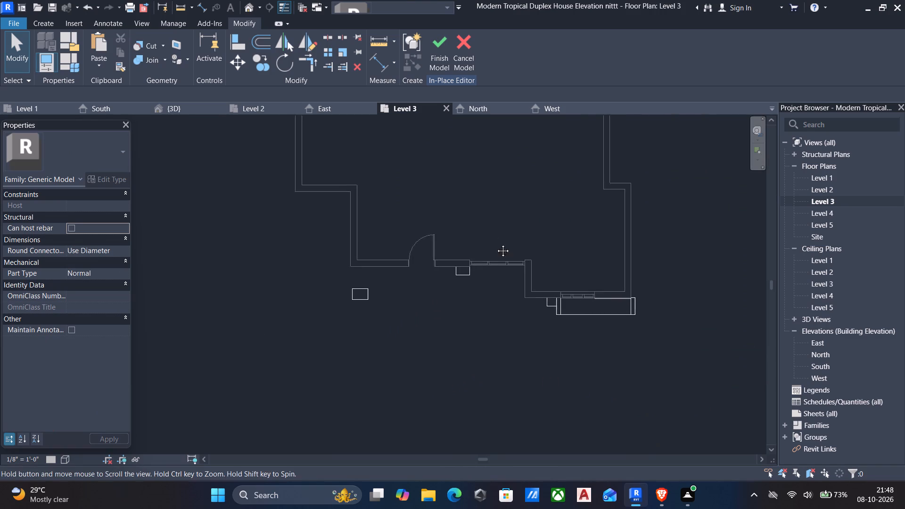
middle_click_drag(496, 244, 502, 248)
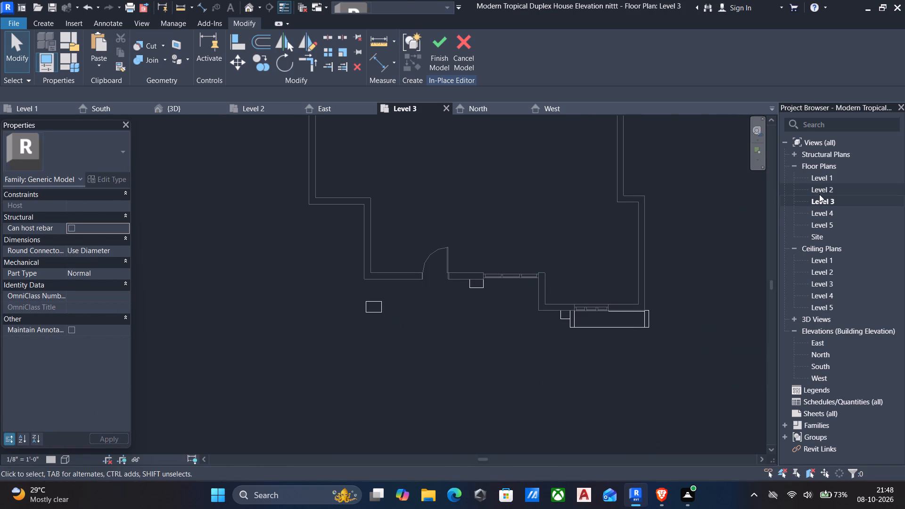
double_click(820, 193)
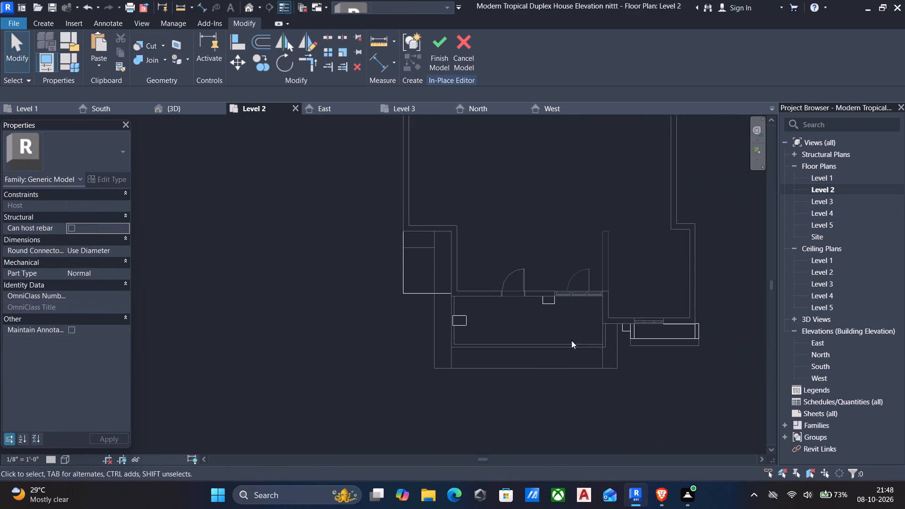
Compare the balcony post in the Level 3 and Level 2 floor plans, and finish the in-place model.
double_click(840, 193)
double_click(839, 205)
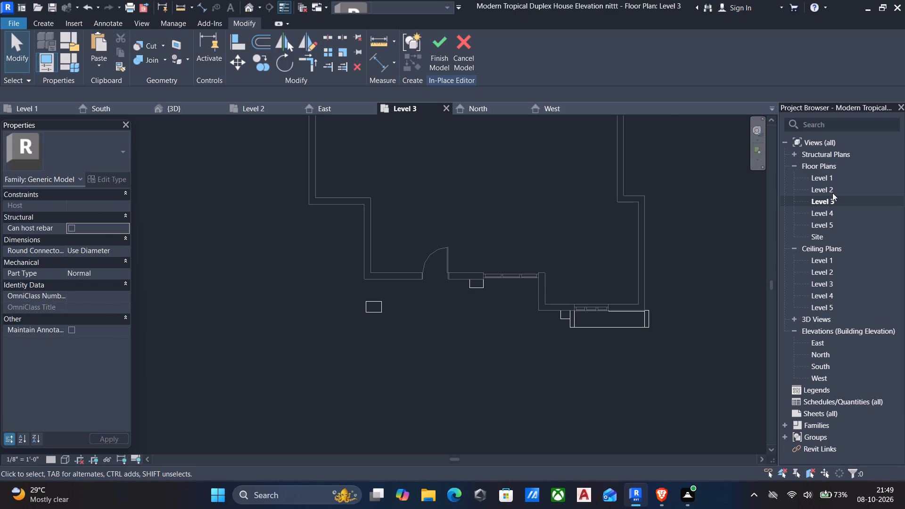
double_click(832, 192)
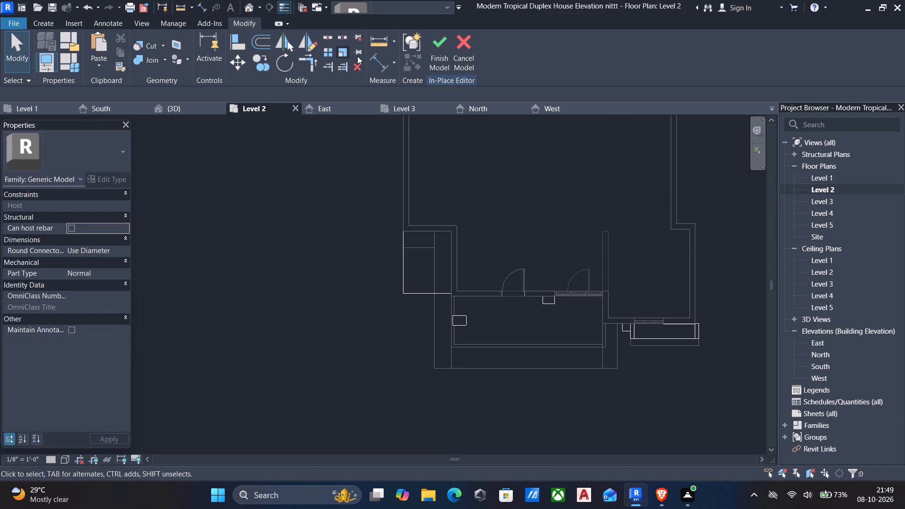
left_click(443, 52)
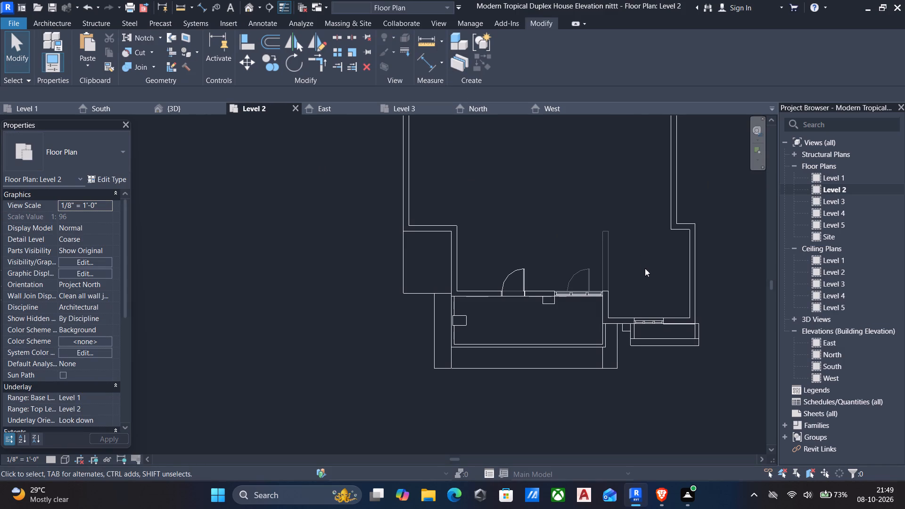
Start a Glass Panel - Bottom Fill railing on Level 3, sketching its path along the balcony's 20'-6" front and the side beside the post.
left_click(838, 205)
left_click(838, 205)
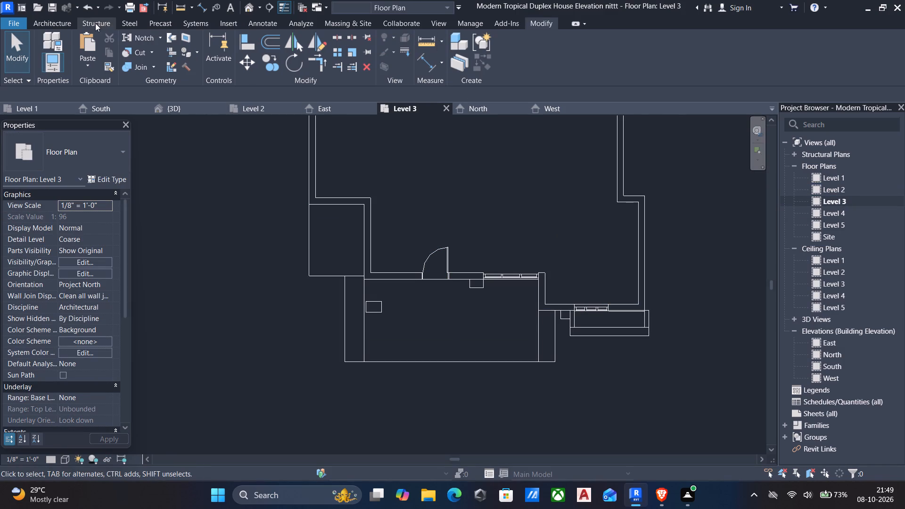
left_click(53, 19)
left_click(387, 65)
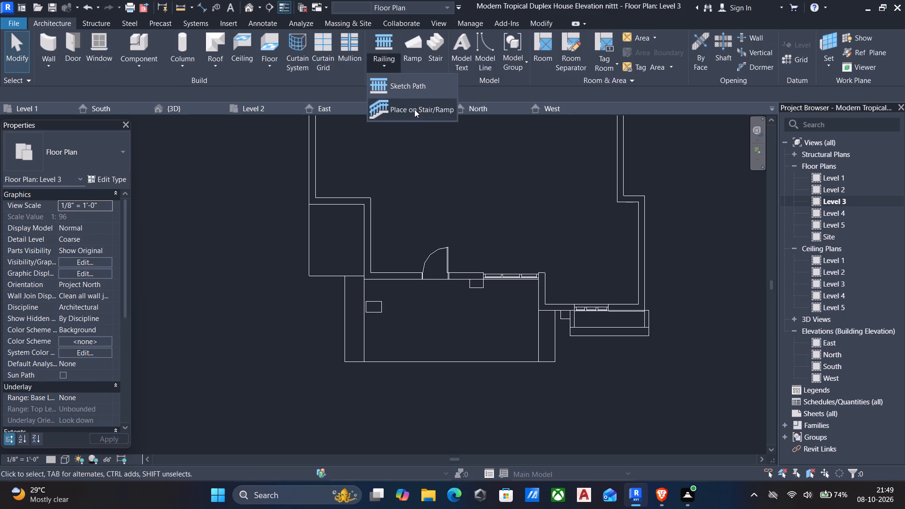
left_click(404, 88)
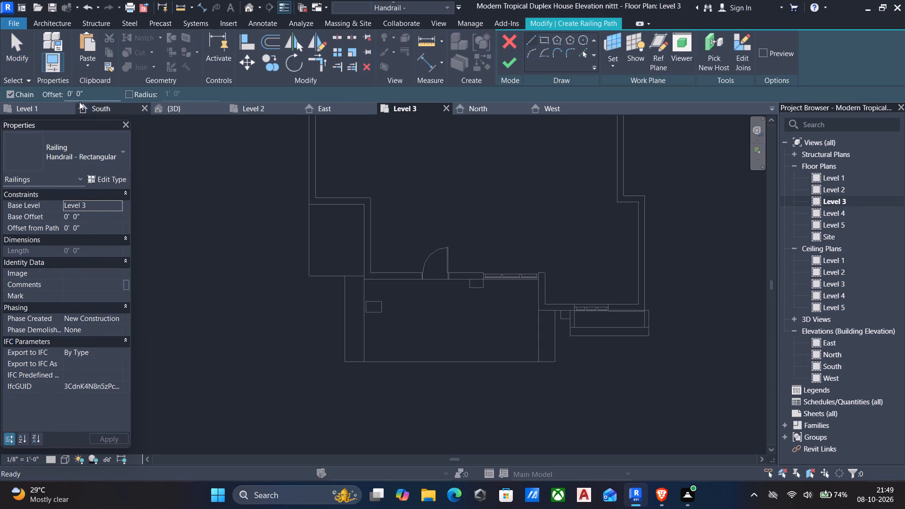
left_click(91, 154)
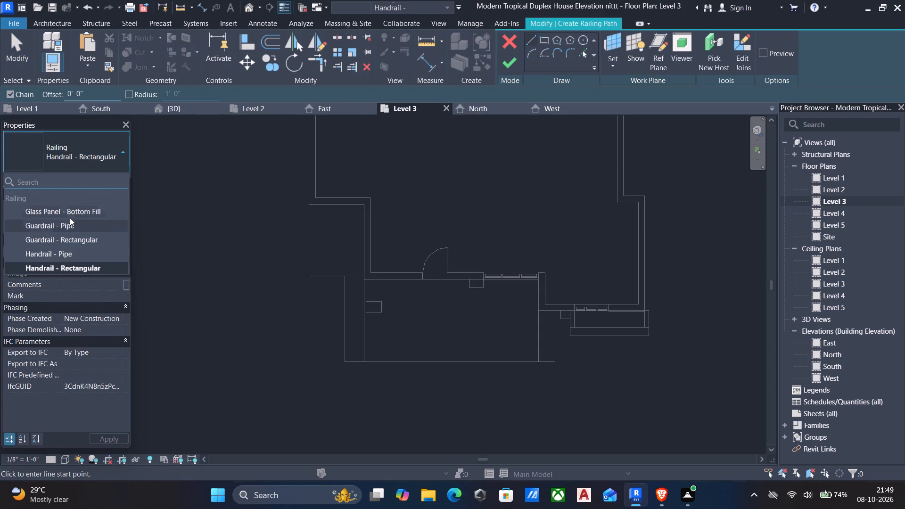
left_click(66, 212)
scroll(539, 355, "up", 3)
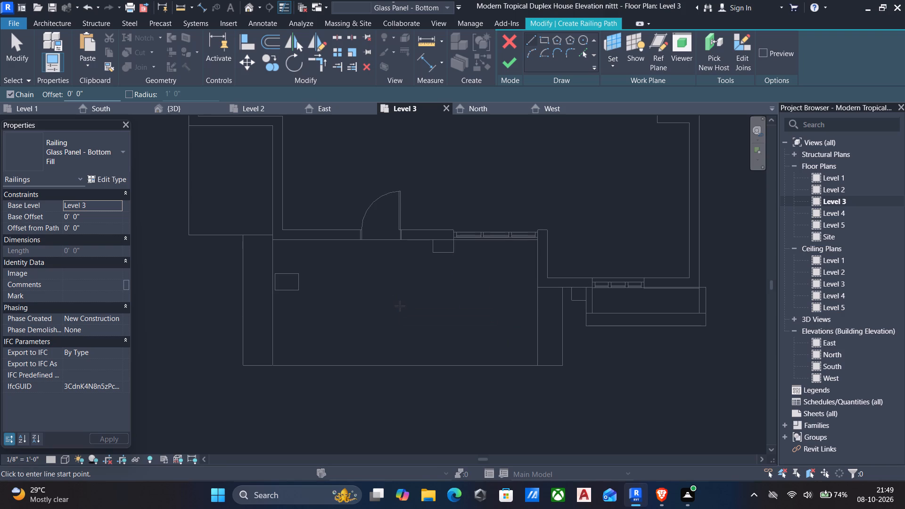
left_click(543, 351)
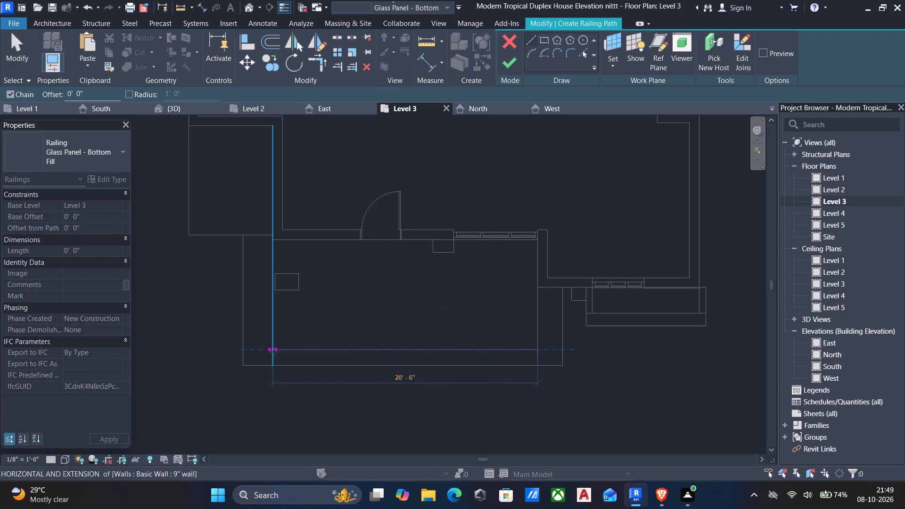
left_click(272, 351)
left_click(270, 294)
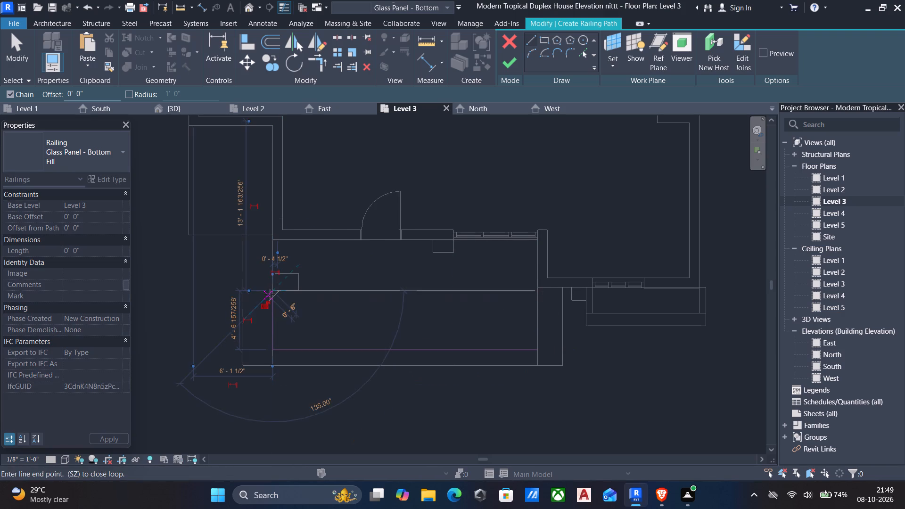
left_click(269, 244)
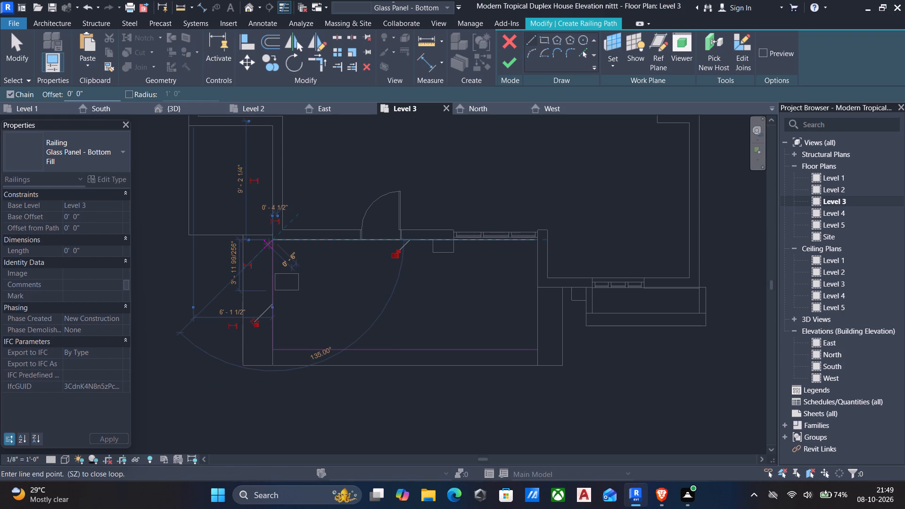
key("Escape")
Sketch the railing's remaining side segment from the front corner back to the house wall, and finish the railing.
left_click_drag(535, 351, 536, 340)
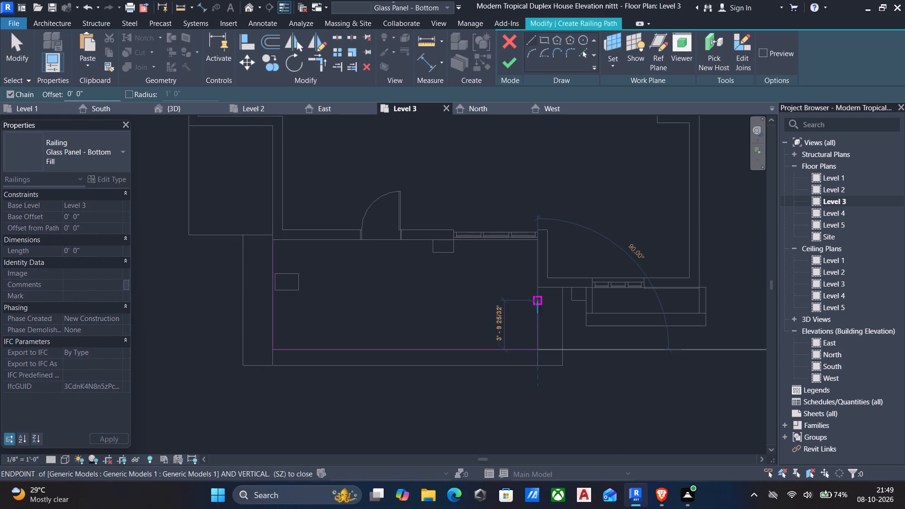
left_click(535, 291)
key("Escape")
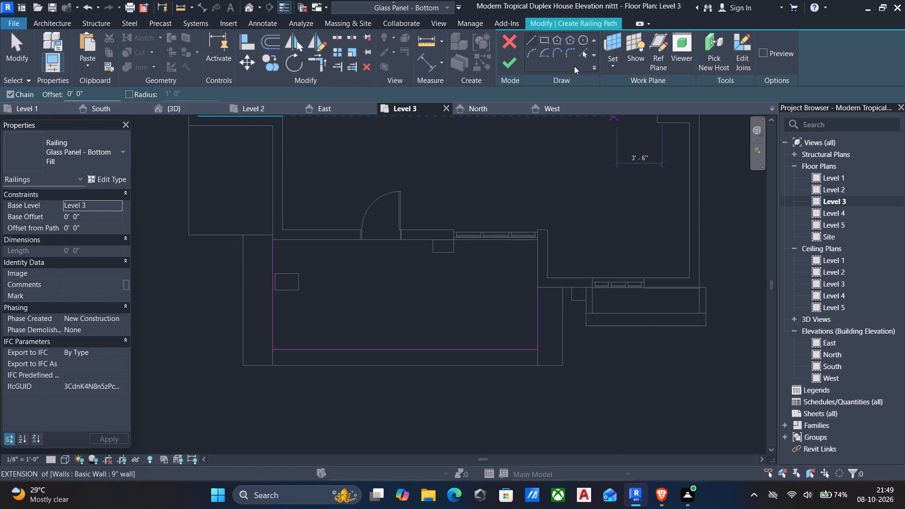
left_click(508, 61)
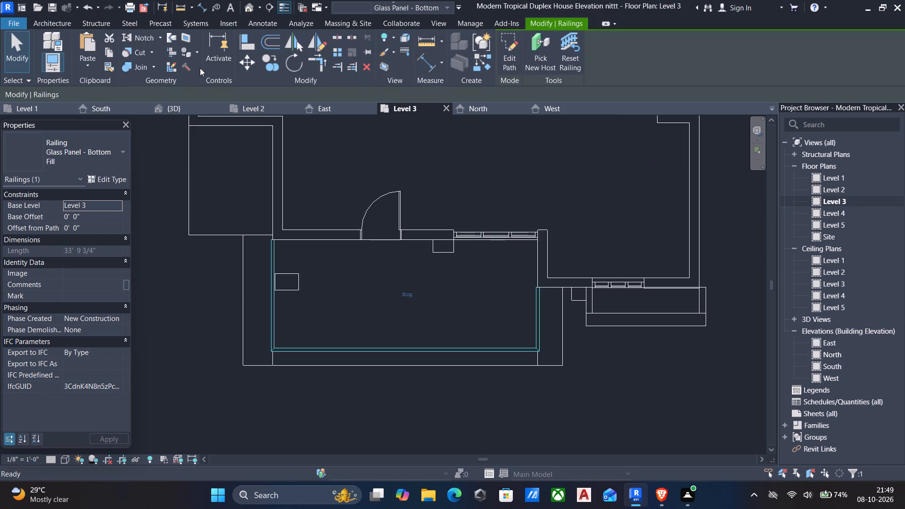
Edit the balcony railing's path in 3D, nudging its front segment inward until it sits just inside the balcony's front face.
left_click(247, 8)
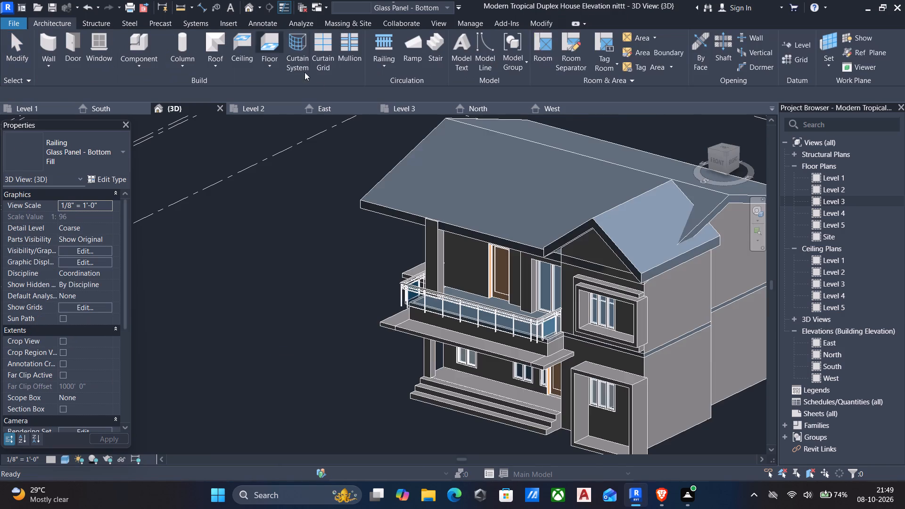
scroll(392, 179, "up", 1)
middle_click_drag(403, 194, 584, 275)
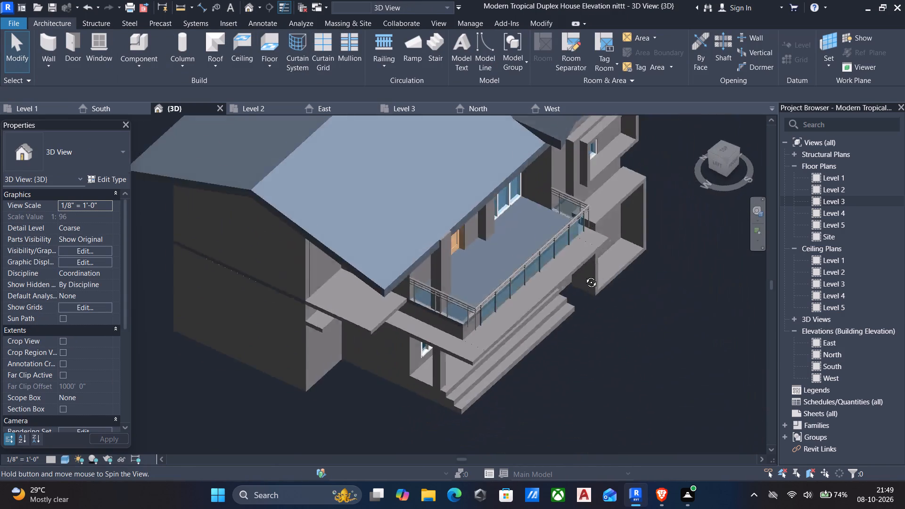
middle_click_drag(584, 275, 641, 175)
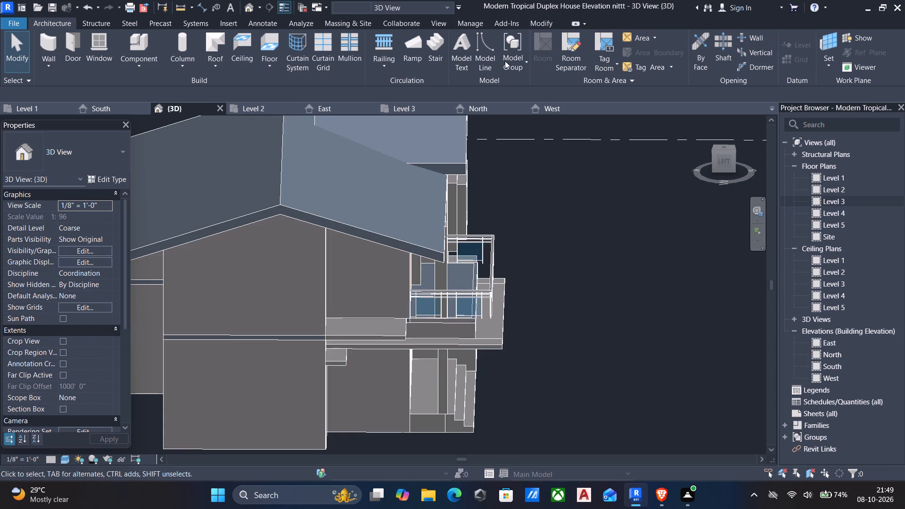
left_click(487, 268)
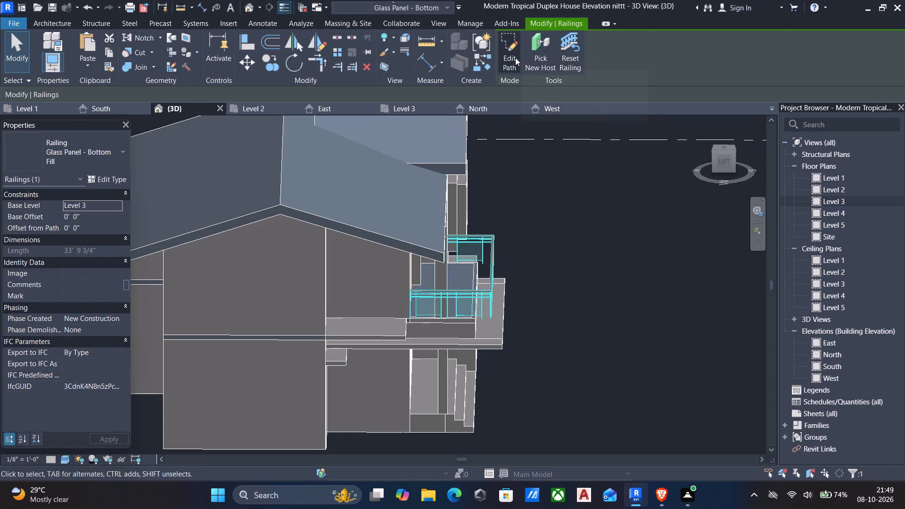
left_click(511, 59)
scroll(485, 289, "up", 4)
left_click(493, 301)
scroll(493, 301, "up", 1)
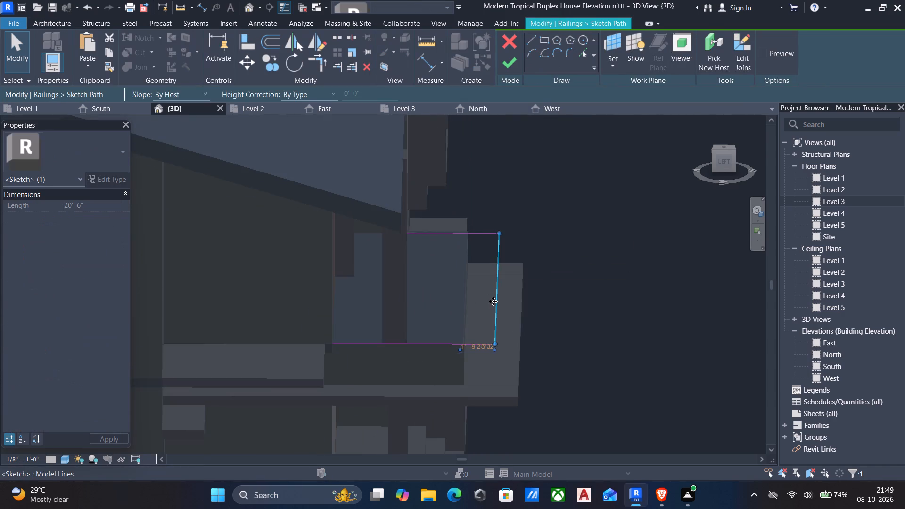
key("Left")
key("Left")
key("Left")
key("Left")
key("Left")
key("Left")
key("Left")
key("Left")
key("Left")
scroll(473, 318, "up", 2)
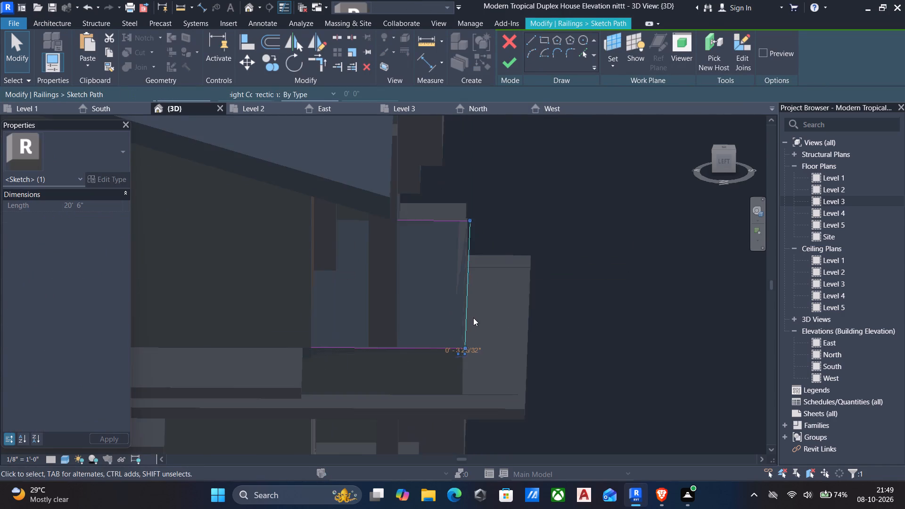
key("Left")
key("Left")
key("Left")
key("Left")
key("Left")
key("Left")
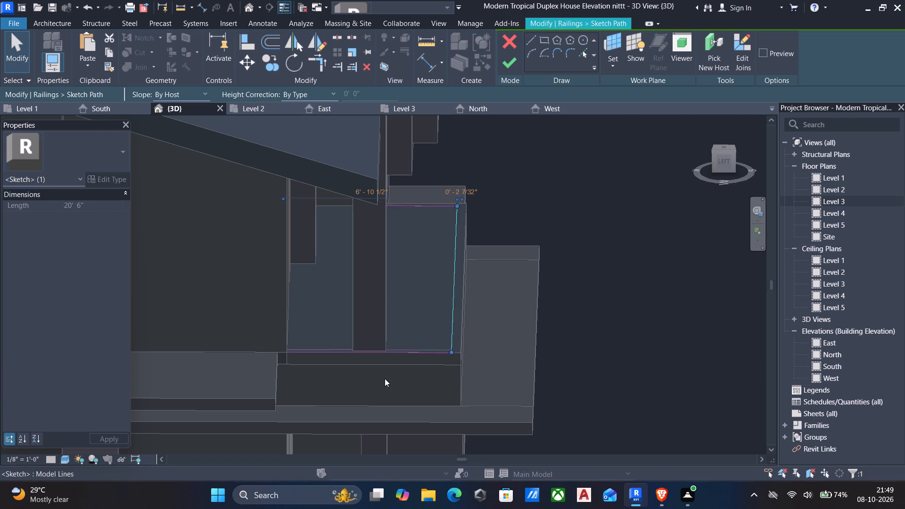
Nudge the front portion of the railing's post-side segment slightly inward, and finish the path edit.
left_click(401, 353)
key("Up")
key("Up")
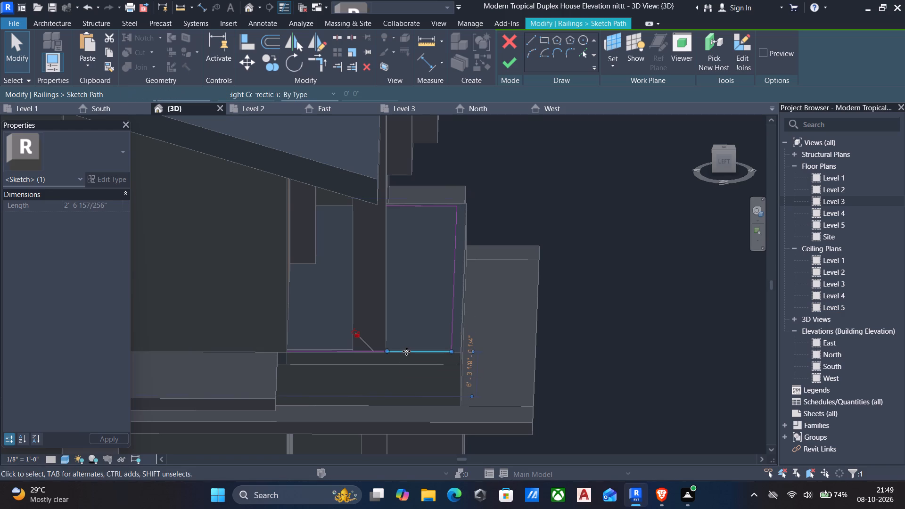
key("Up")
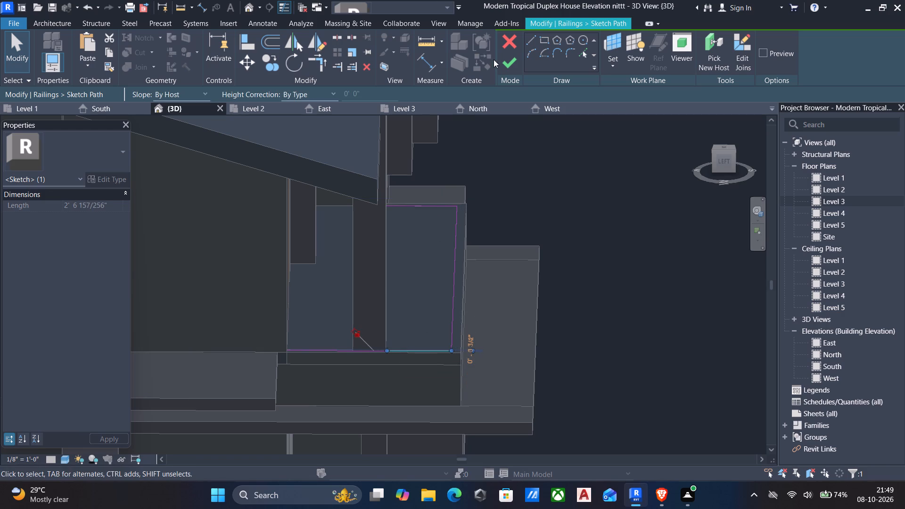
left_click(508, 65)
Orbit around the balcony to examine the adjusted glass railing from the front and the side.
middle_click_drag(499, 114, 485, 127)
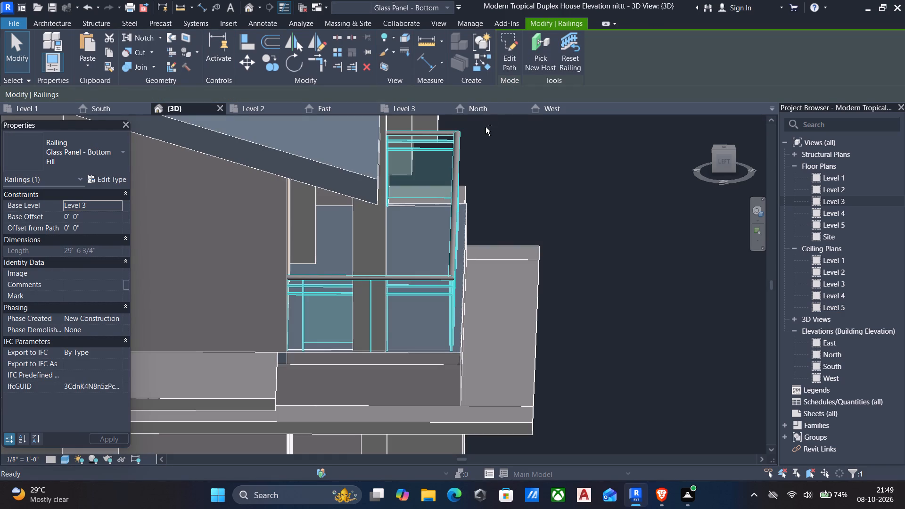
middle_click_drag(485, 127, 446, 124)
scroll(445, 125, "down", 7, "shift")
middle_click_drag(436, 149, 286, 172, "shift")
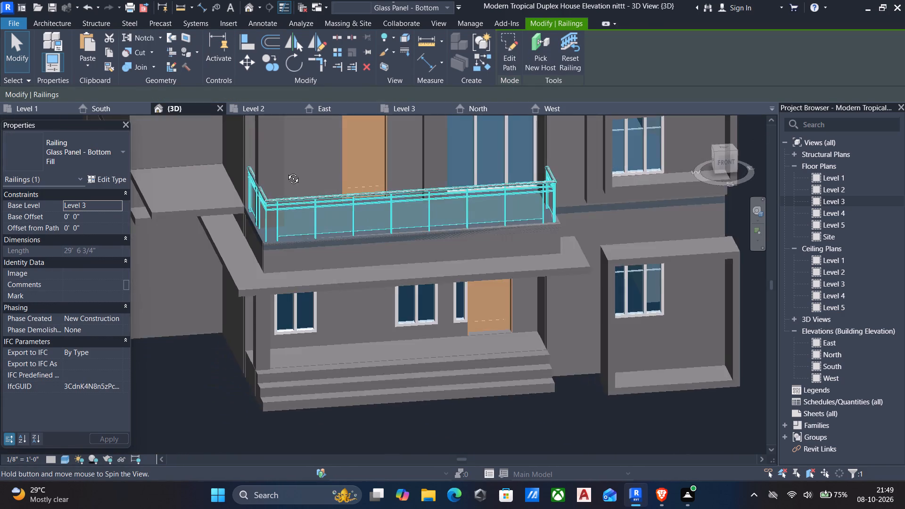
middle_click_drag(286, 172, 387, 150, "shift")
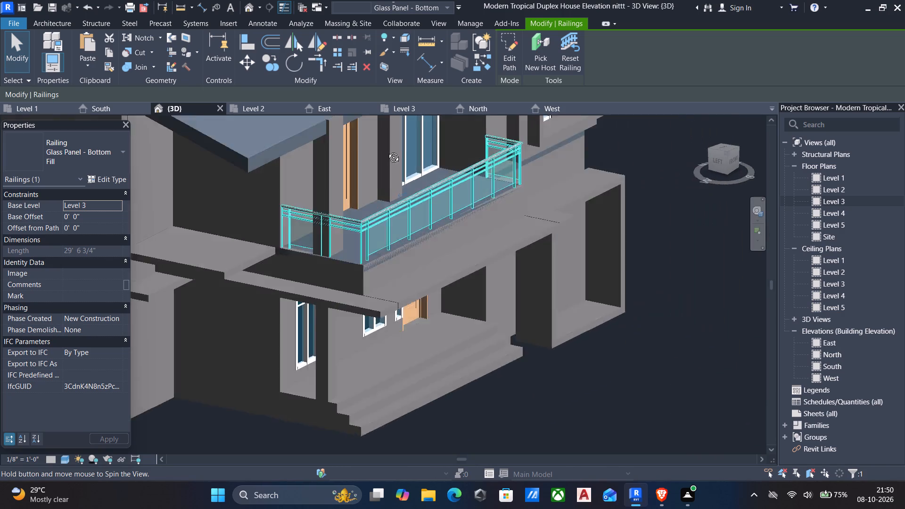
middle_click_drag(387, 150, 435, 160, "shift")
left_click_drag(407, 142, 434, 158, "shift")
scroll(435, 160, "up", 1, "shift")
scroll(440, 153, "down", 4)
middle_click_drag(439, 155, 446, 151)
scroll(455, 119, "up", 1)
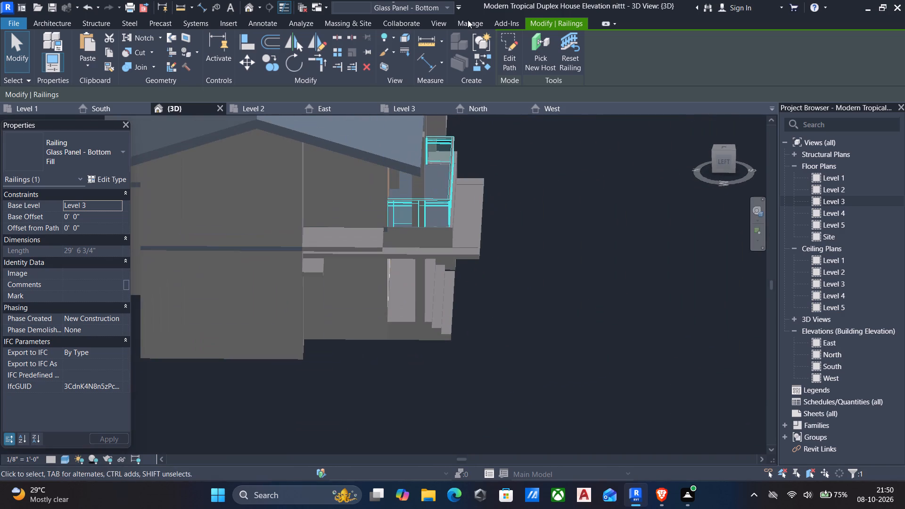
Sketch a Glass Panel - Bottom Fill railing about 14' 7" long in the Level 2 plan, along the side slab's front and outer edges, and finish it.
left_click(63, 25)
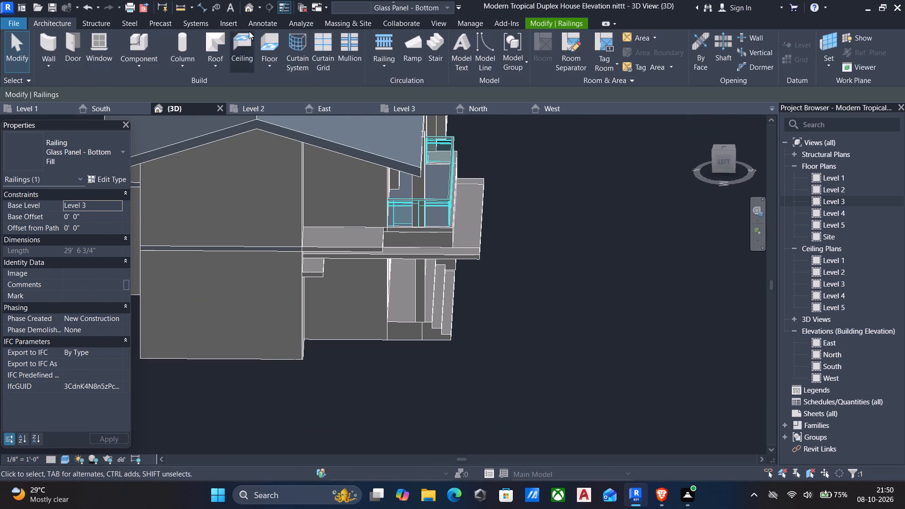
left_click(380, 45)
scroll(390, 197, "up", 1)
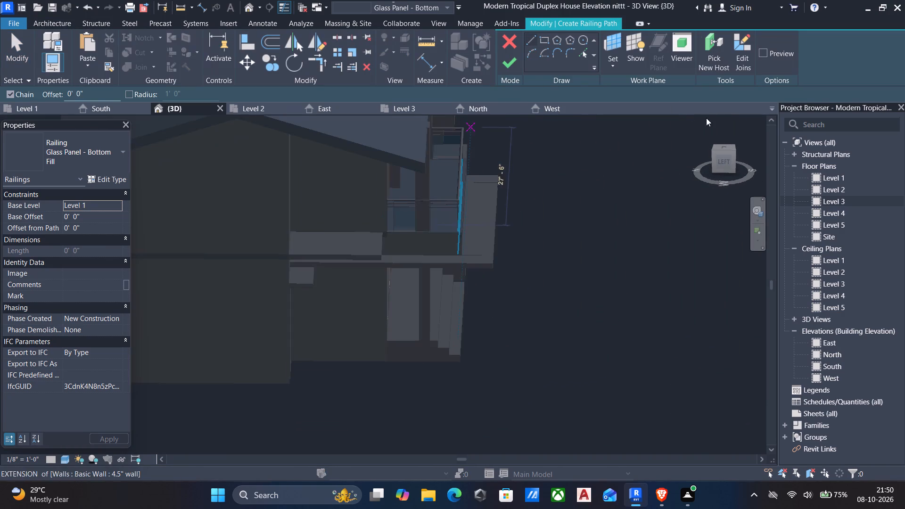
left_click(852, 184)
double_click(852, 184)
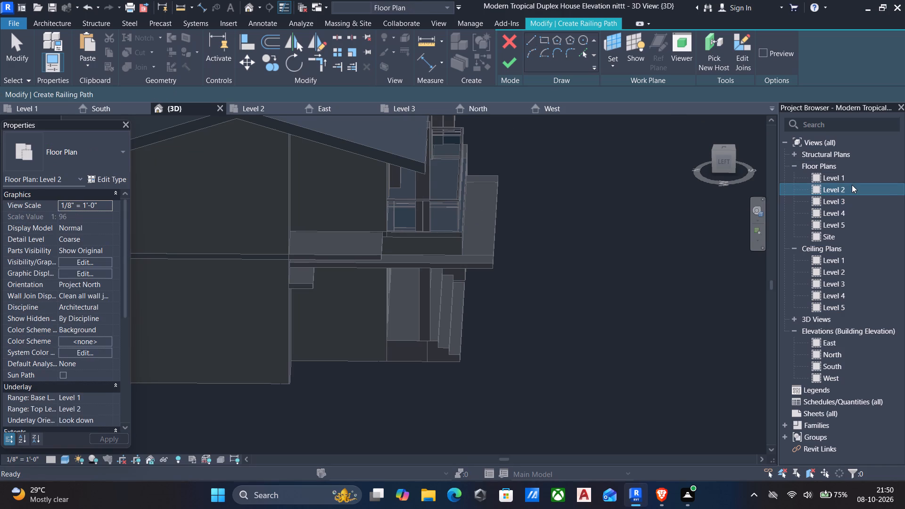
scroll(538, 244, "down", 3)
middle_click_drag(536, 249, 555, 255)
scroll(501, 270, "up", 4)
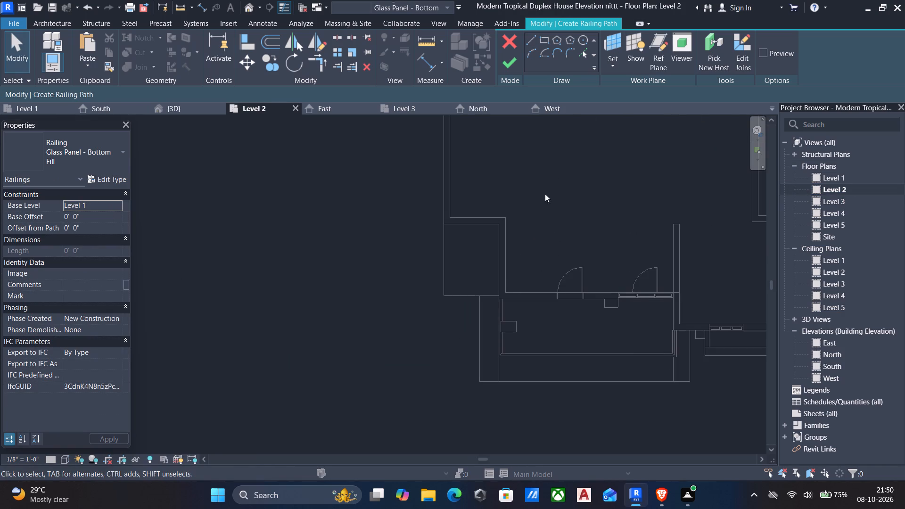
left_click(529, 39)
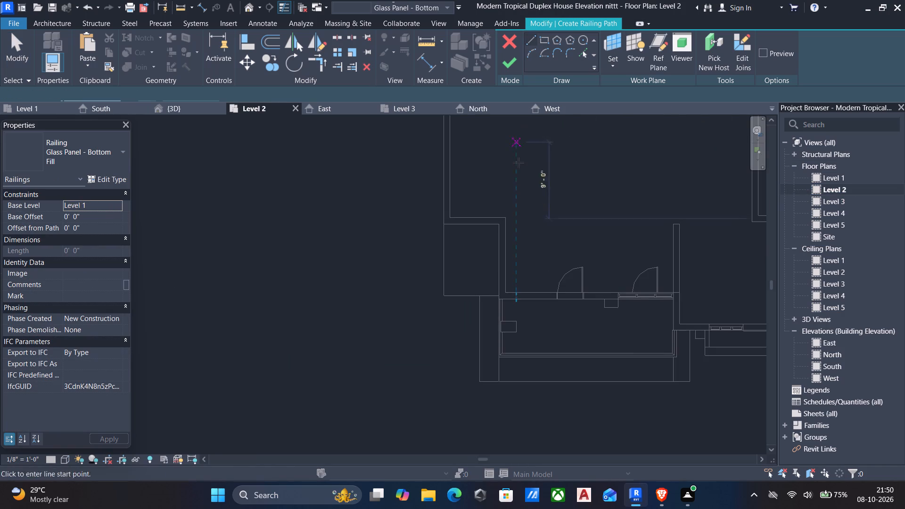
scroll(504, 296, "up", 5)
left_click(493, 284)
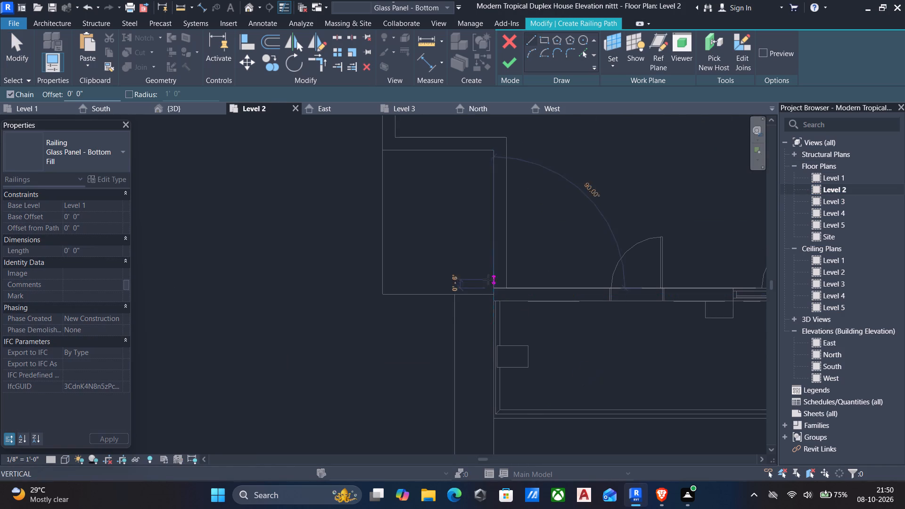
left_click_drag(383, 284, 394, 283)
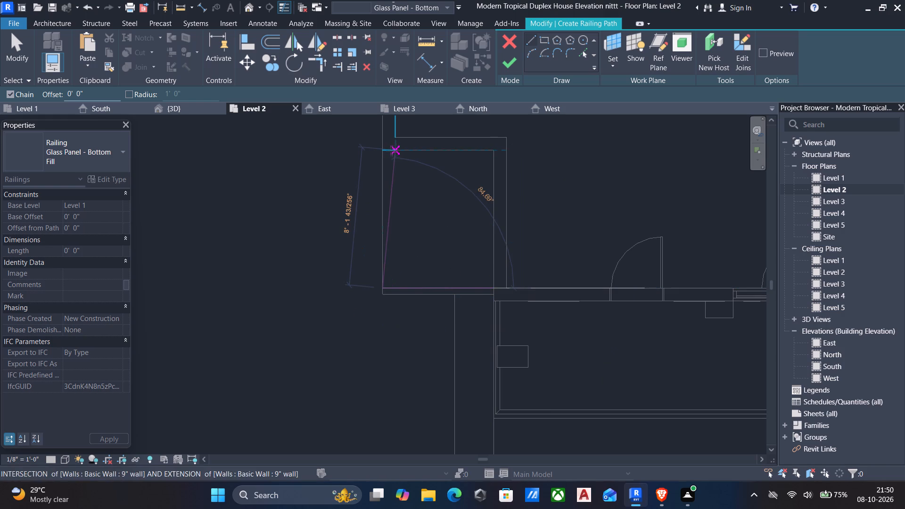
left_click(379, 147)
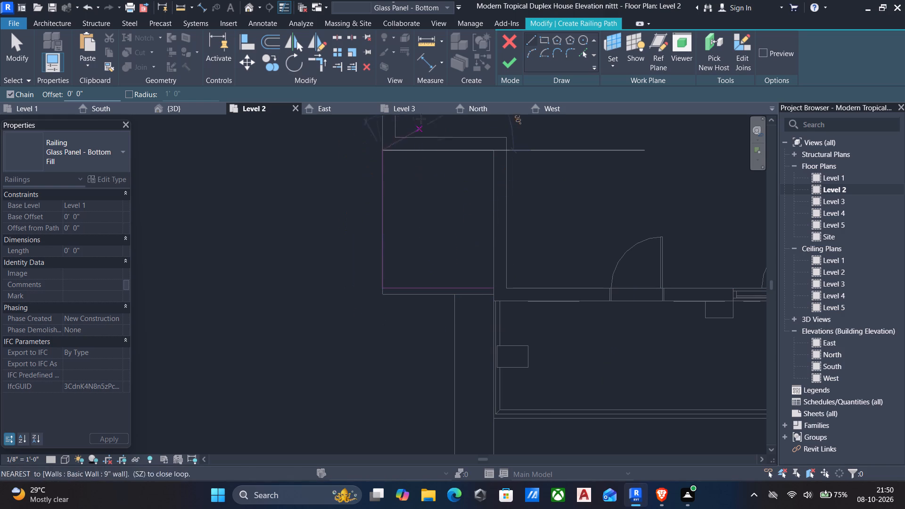
key("Escape")
left_click(512, 64)
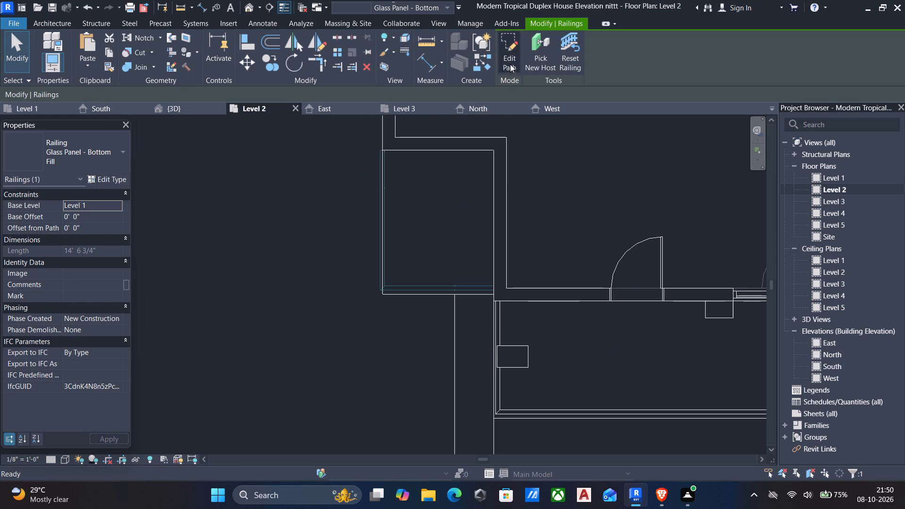
In the 3D view, set the base level of the new side slab railing to Level 3.
left_click(246, 4)
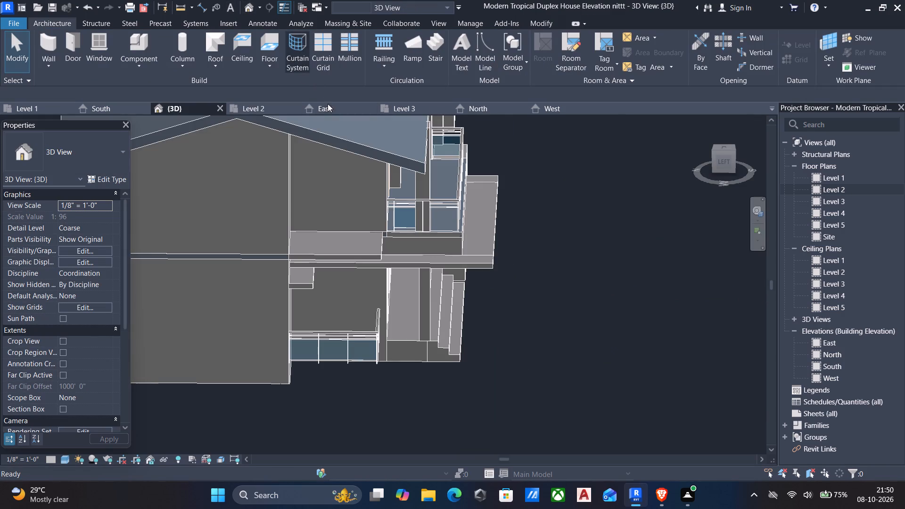
left_click(352, 331)
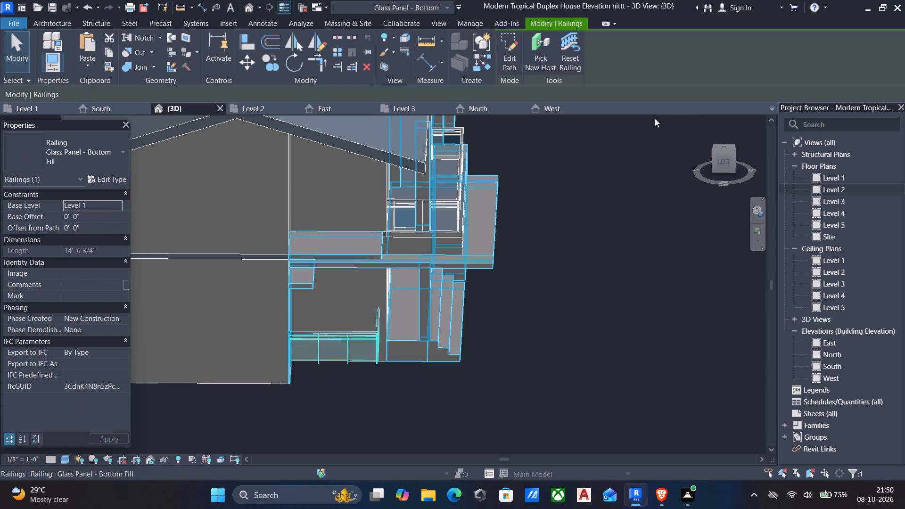
left_click(104, 204)
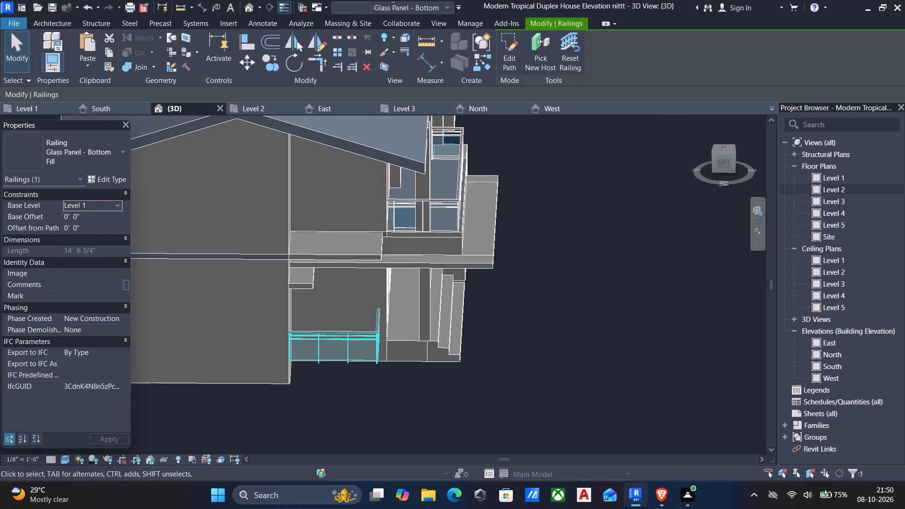
left_click(116, 203)
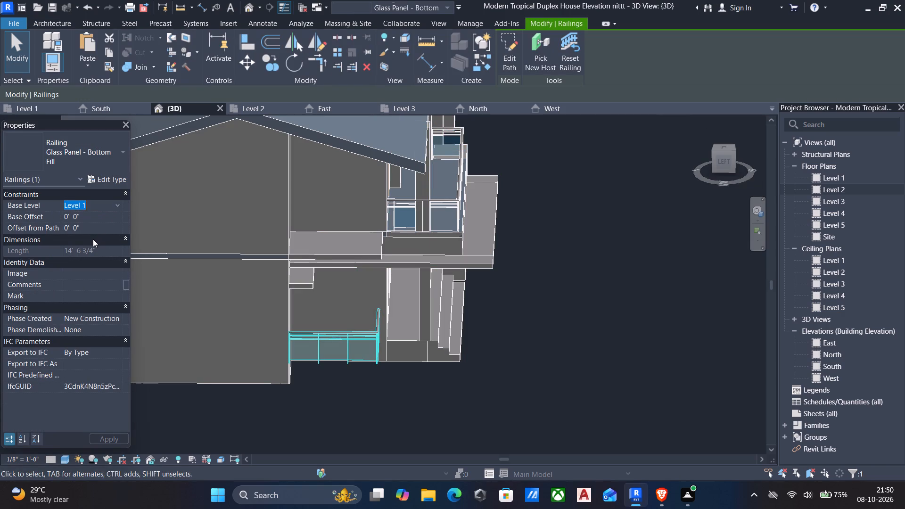
left_click(93, 239)
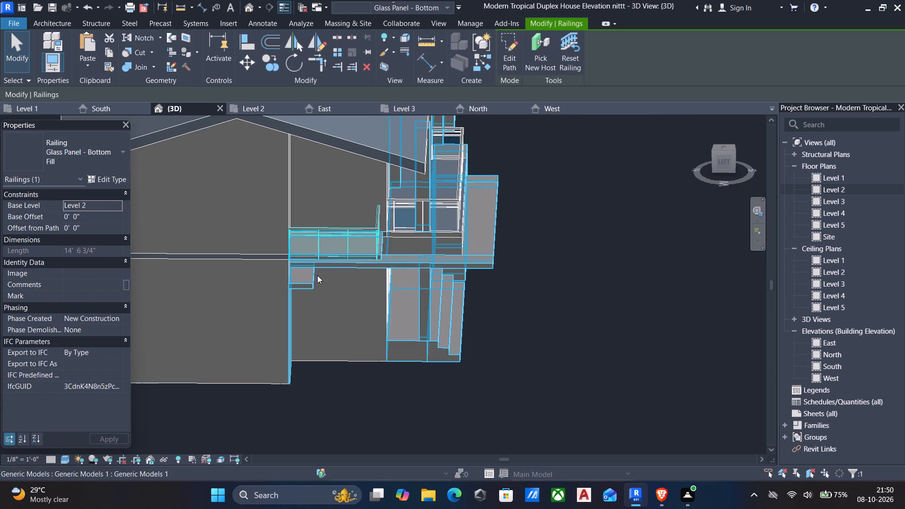
left_click(118, 207)
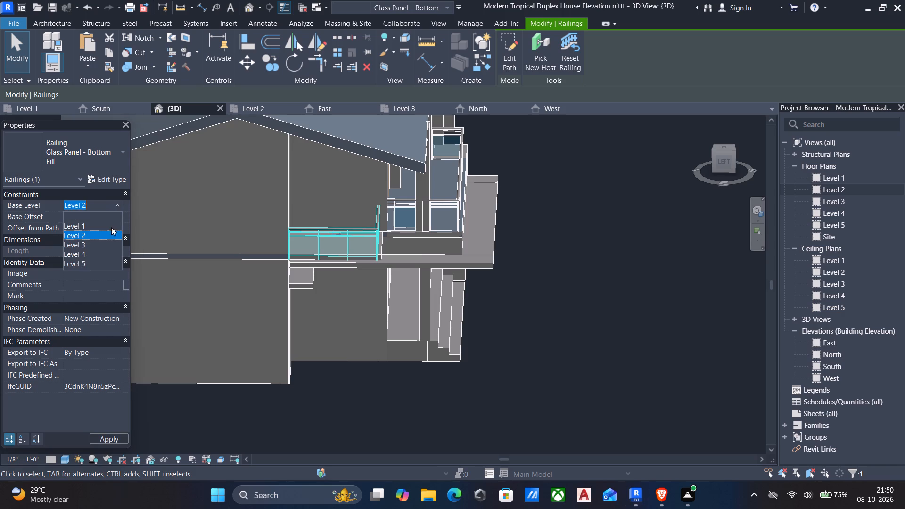
left_click(100, 245)
scroll(362, 235, "up", 3)
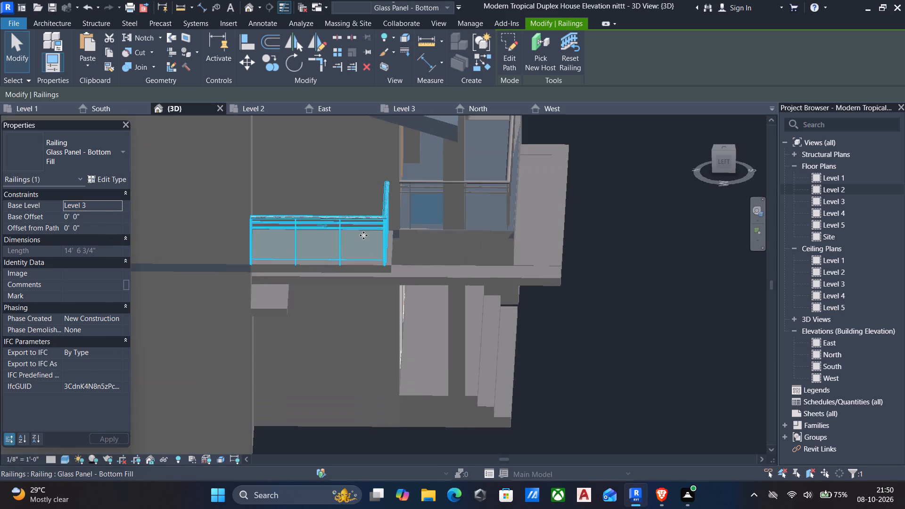
key("Escape")
Orbit around the house to examine the side slab and balcony railings and the overall front facade.
scroll(363, 235, "down", 6)
middle_click_drag(371, 239, 210, 172)
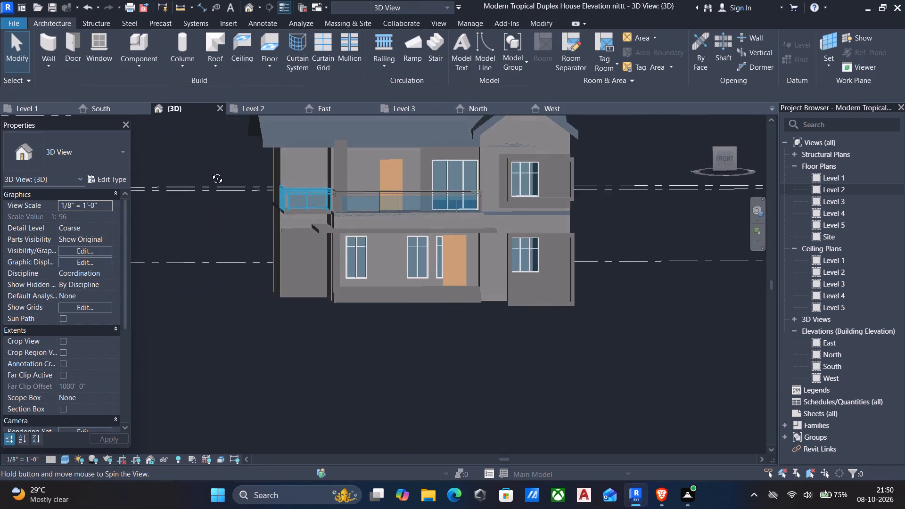
middle_click_drag(210, 172, 195, 187)
middle_click_drag(298, 198, 360, 161)
middle_click_drag(361, 175, 340, 235)
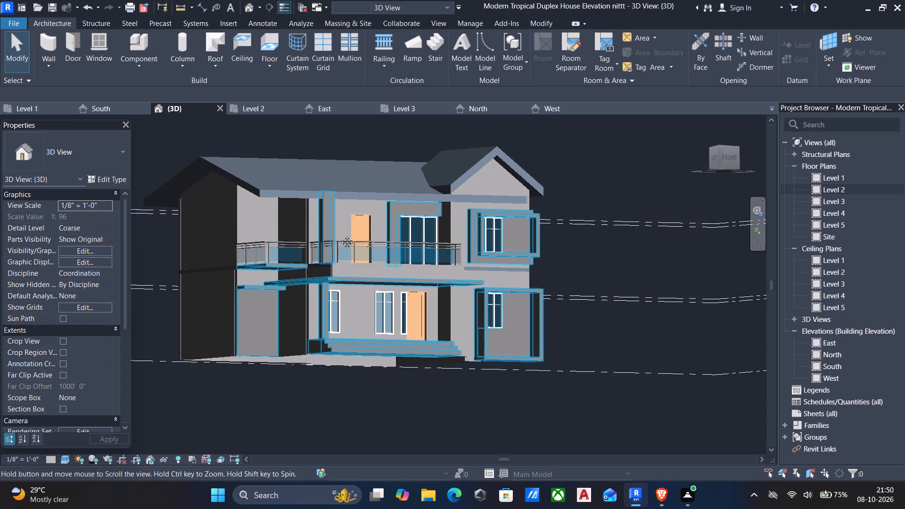
middle_click_drag(340, 235, 348, 264)
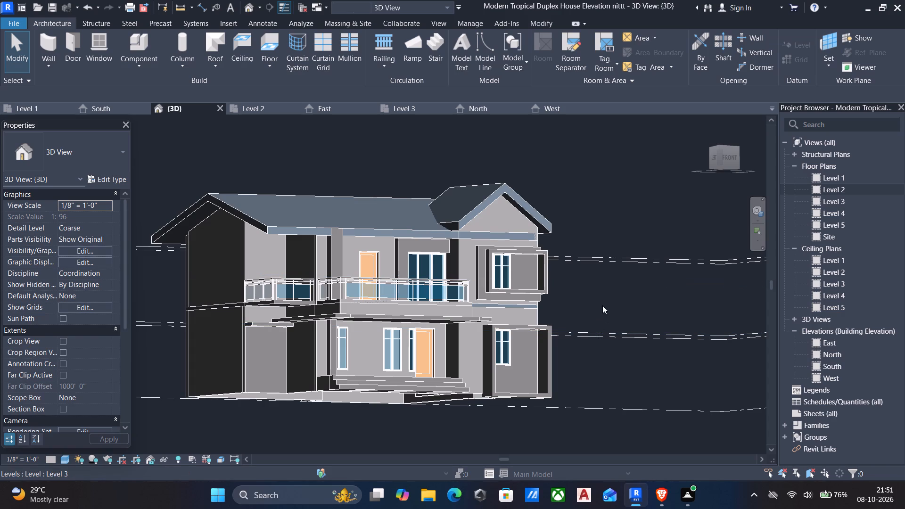
middle_click_drag(602, 306, 595, 322)
scroll(607, 314, "down", 3)
middle_click_drag(609, 311, 589, 392)
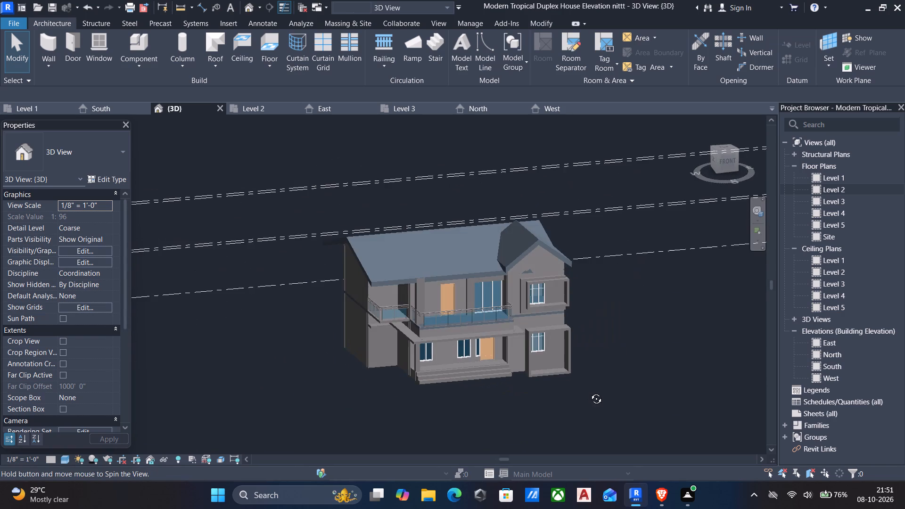
middle_click_drag(589, 392, 587, 359)
Open the generic model that forms the ground-floor window frame box and entrance steps for in-place editing.
scroll(494, 392, "up", 6)
scroll(565, 321, "up", 3)
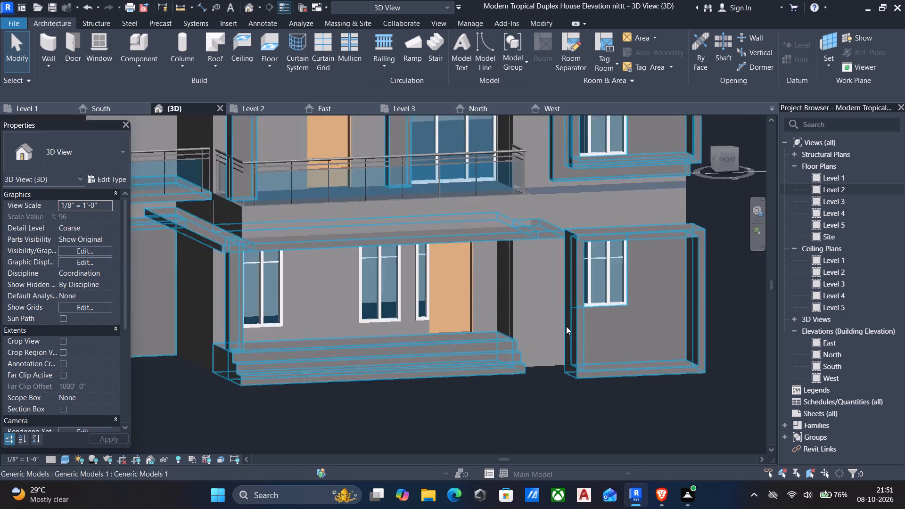
scroll(566, 326, "up", 2)
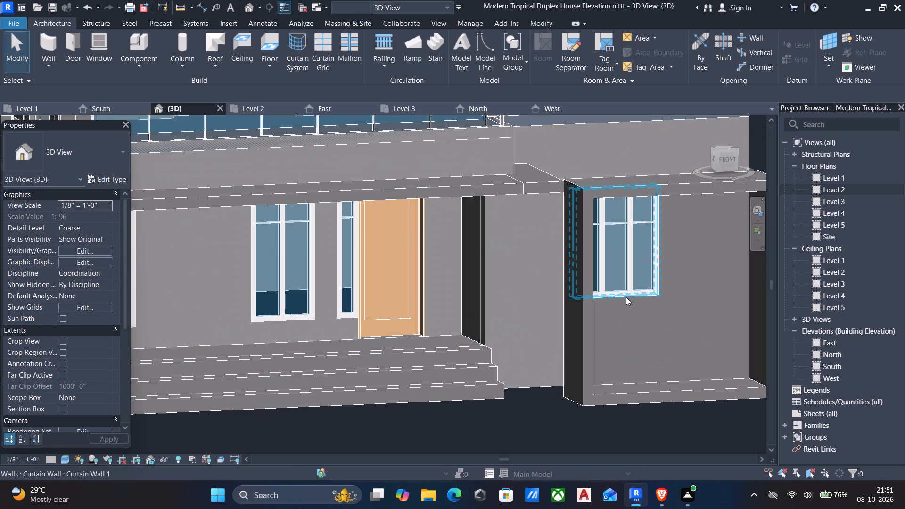
left_click(620, 303)
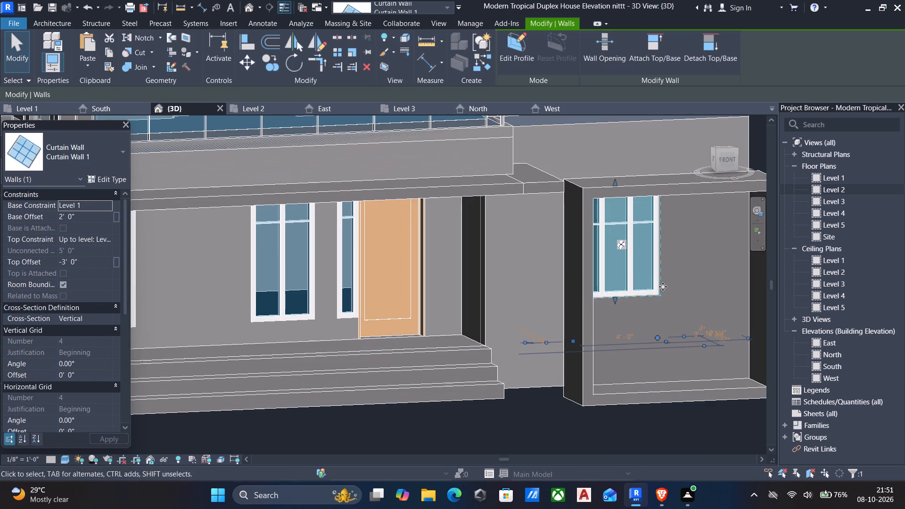
key("Escape")
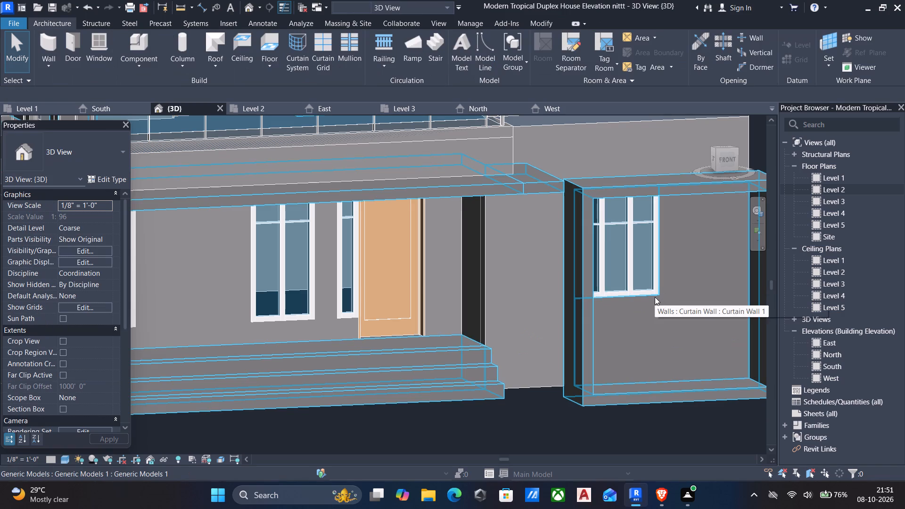
left_click(625, 302)
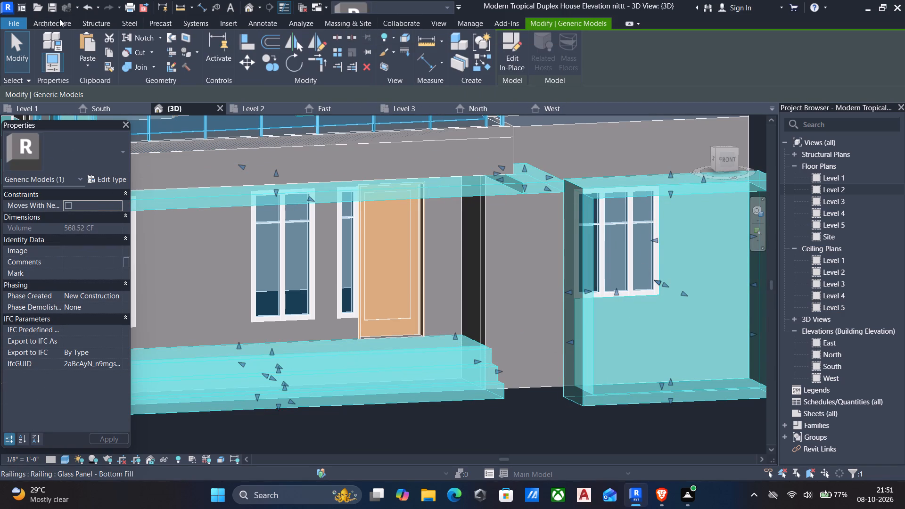
left_click(37, 22)
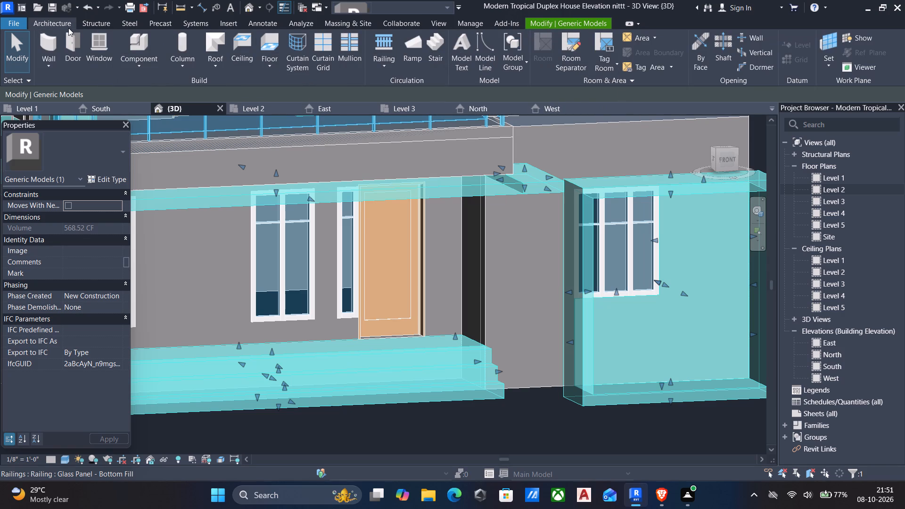
left_click(56, 22)
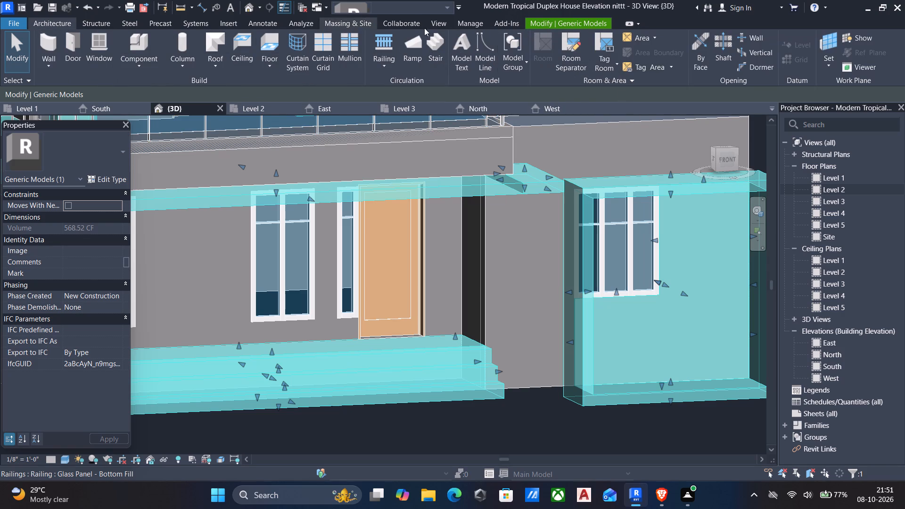
left_click(578, 17)
left_click(579, 19)
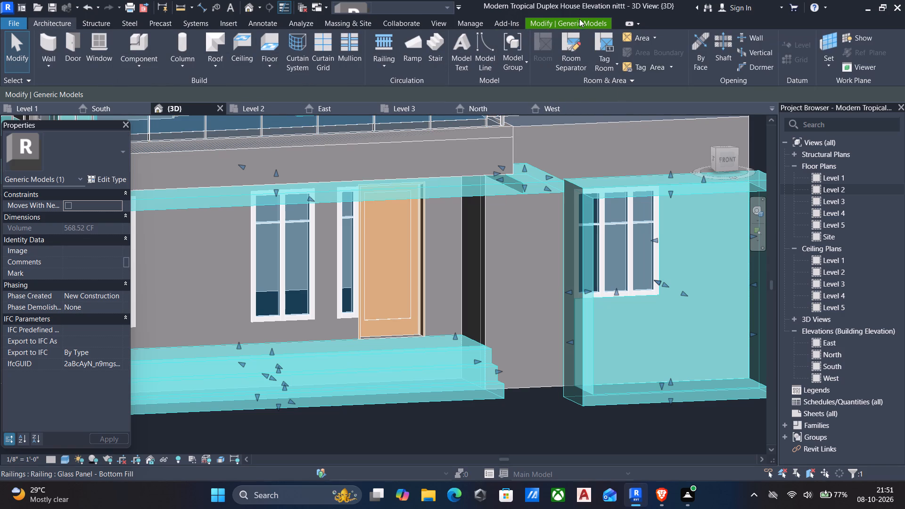
left_click(515, 45)
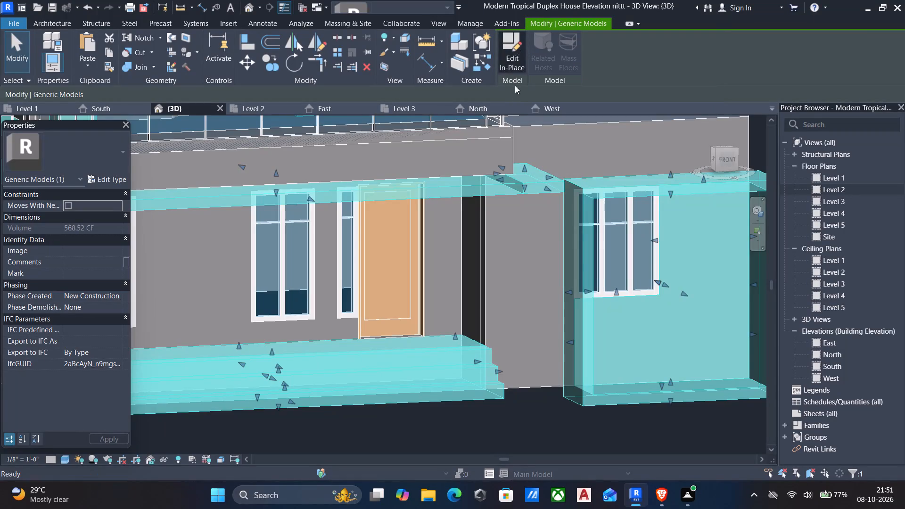
For the thin extruded panel around the framed ground-floor window, create a new material, name it woodddd and apply the name.
left_click(656, 292)
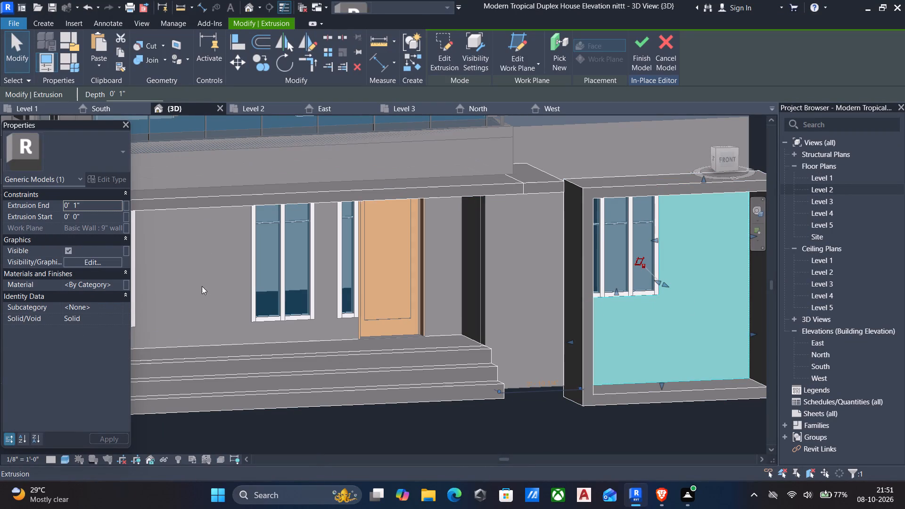
left_click(117, 281)
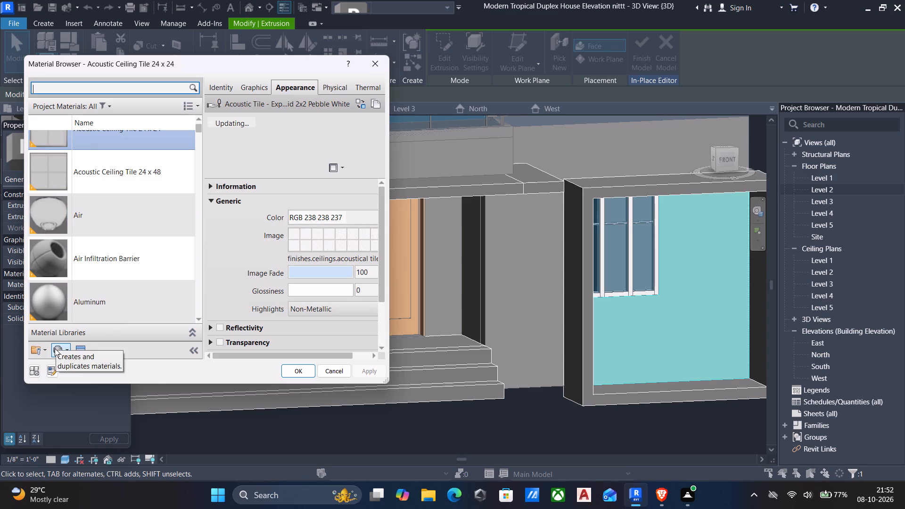
left_click(55, 348)
left_click(92, 366)
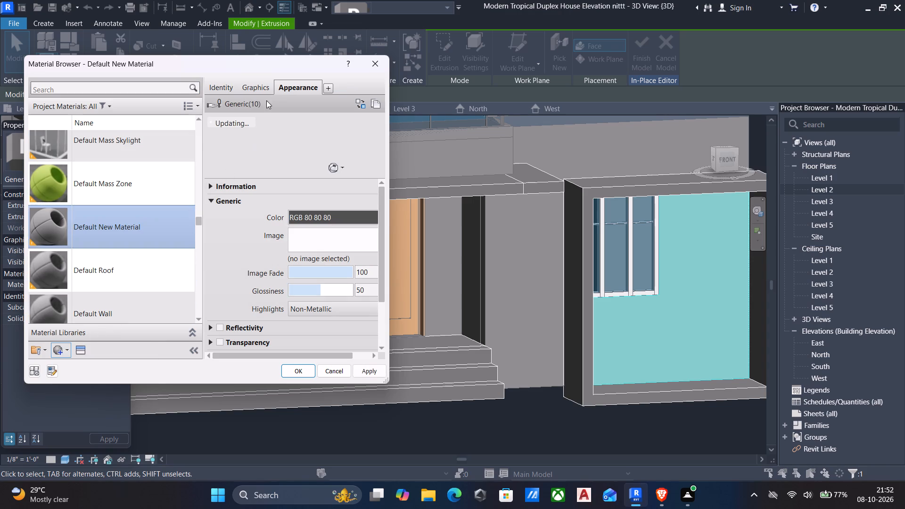
left_click(230, 88)
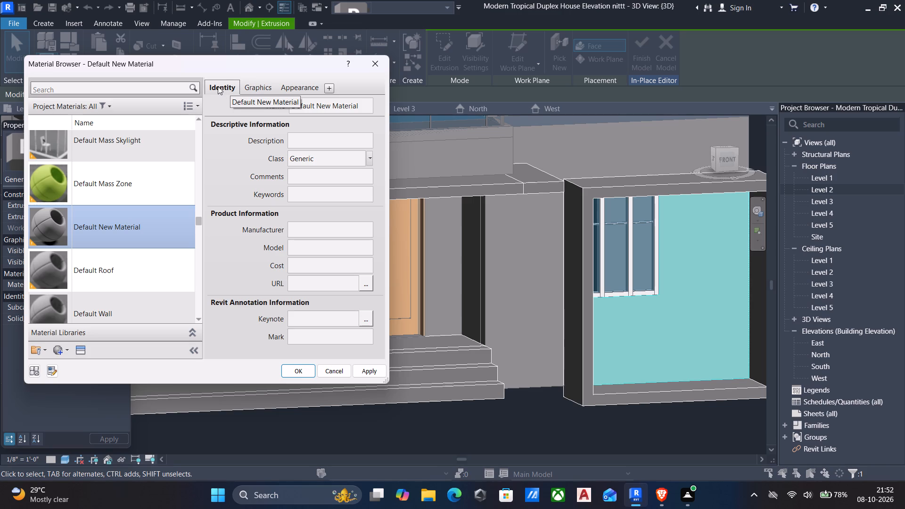
left_click(369, 106)
type("woodddd")
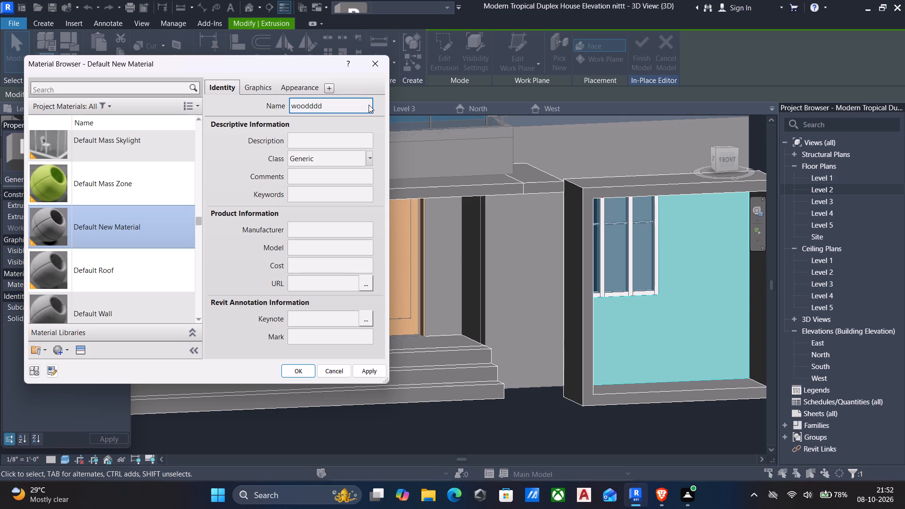
left_click(361, 369)
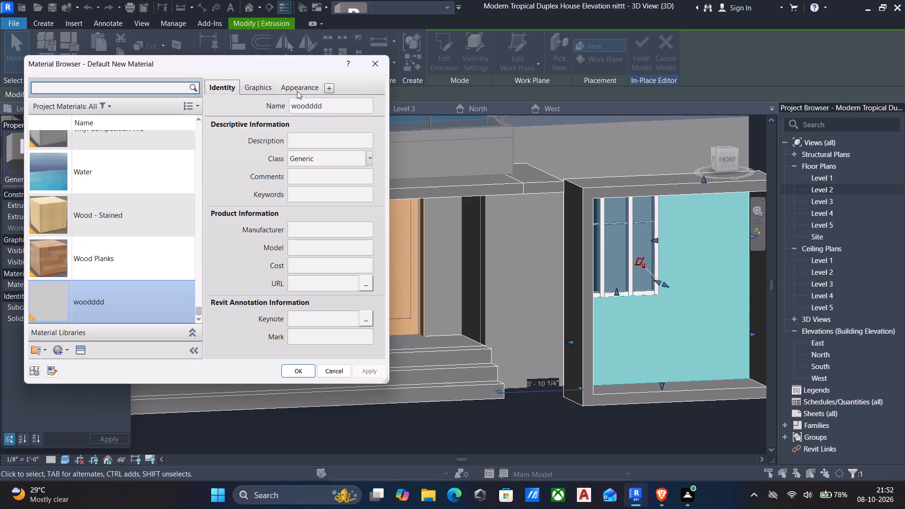
Load the wood image texture.jpeg from the AUTOCAD PLANS FUJI folder as the appearance image of the woodddd material.
left_click(297, 91)
left_click(329, 237)
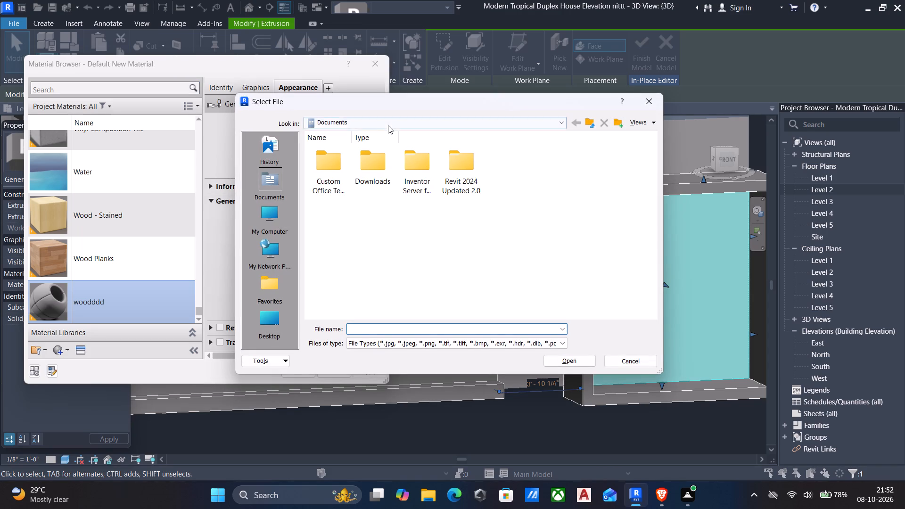
left_click(388, 125)
left_click(342, 148)
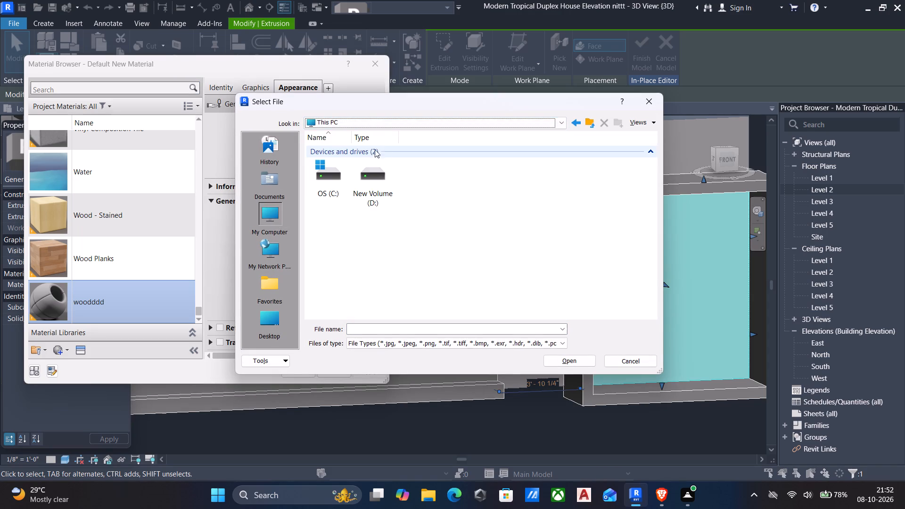
double_click(338, 167)
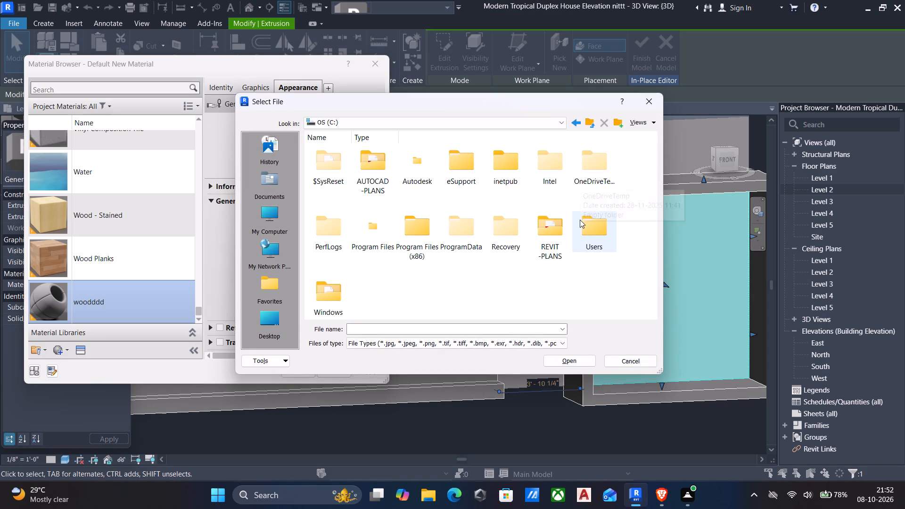
double_click(584, 224)
double_click(339, 168)
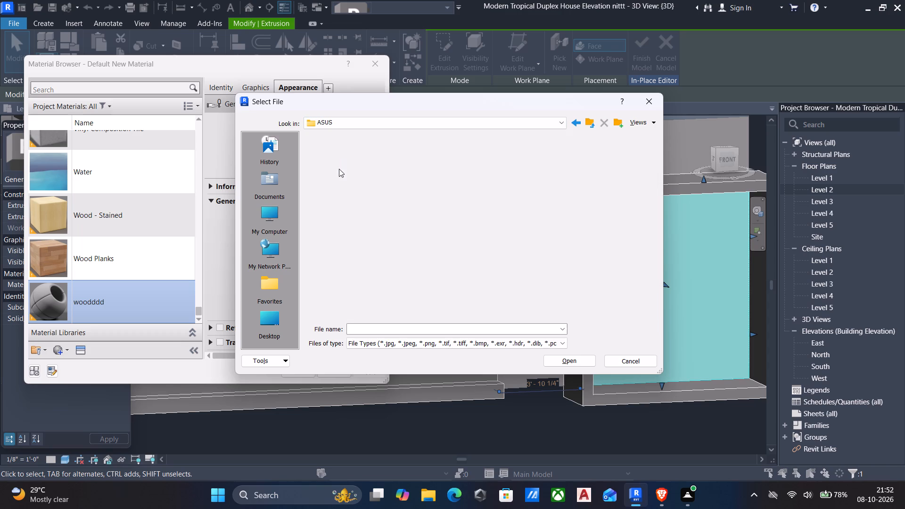
double_click(507, 160)
double_click(339, 163)
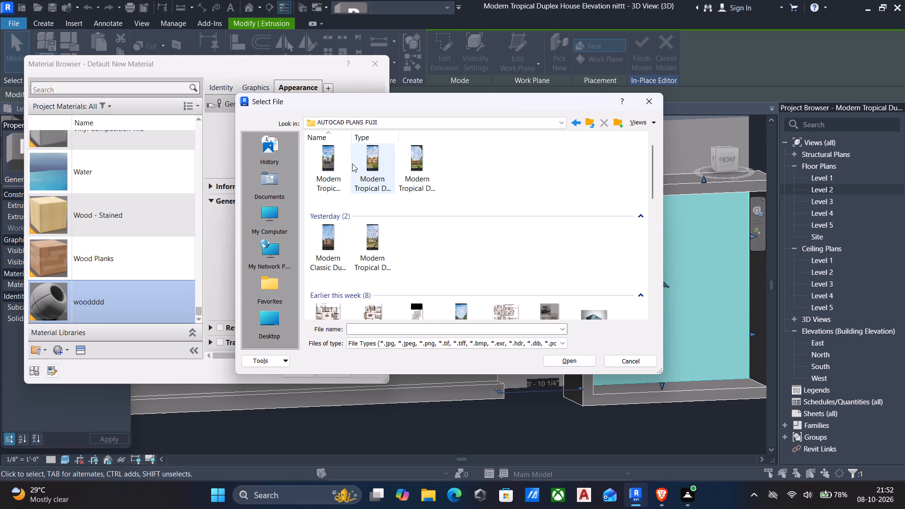
scroll(441, 209, "down", 3)
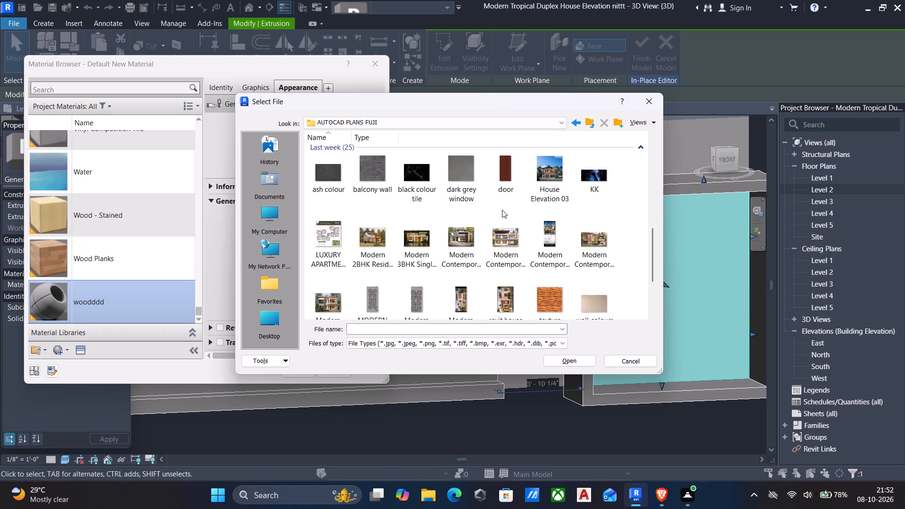
left_click(543, 293)
left_click(572, 365)
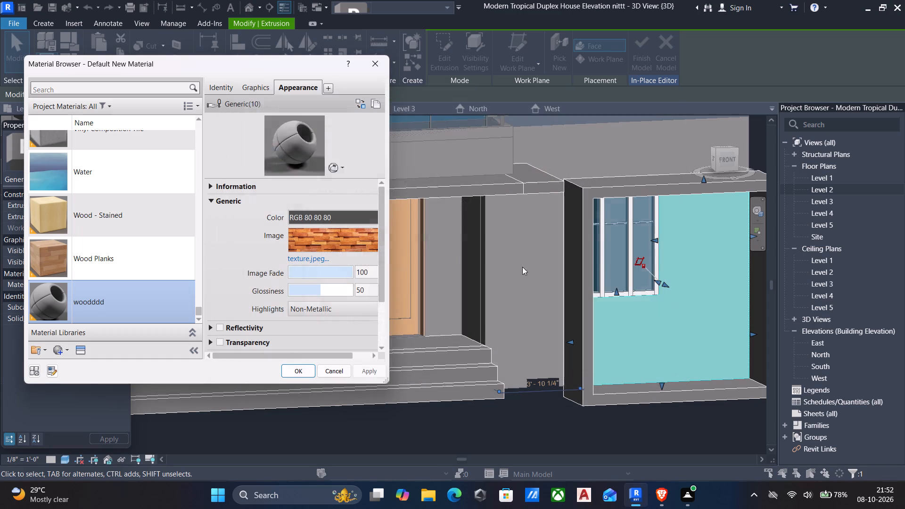
Set the woodddd texture's sample width to 5', apply the material to the ground-floor window panel and finish the in-place edit.
left_click(361, 244)
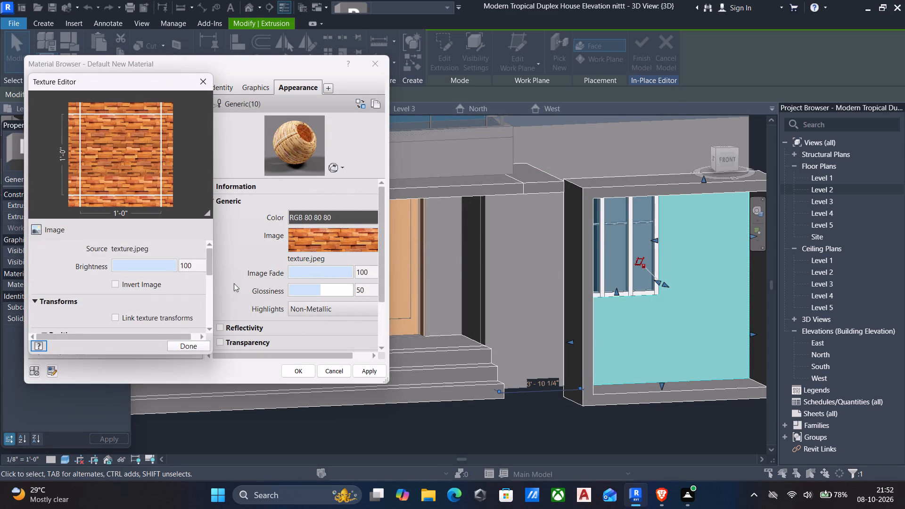
left_click_drag(210, 271, 209, 296)
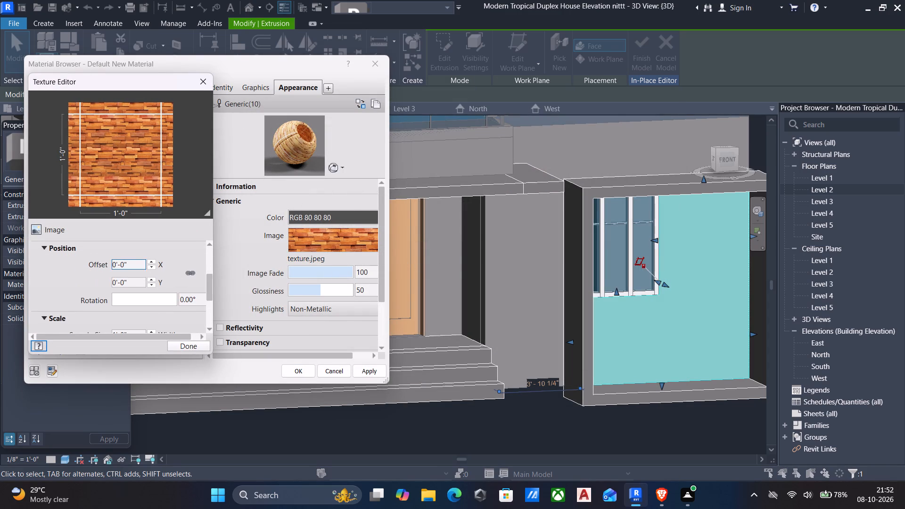
left_click_drag(214, 281, 211, 299)
left_click_drag(209, 297, 209, 319)
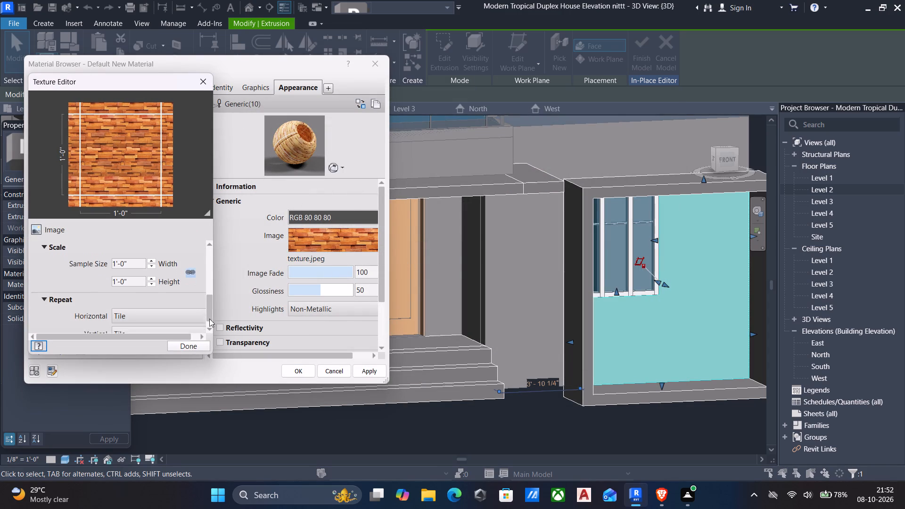
left_click_drag(209, 319, 210, 320)
left_click(142, 258)
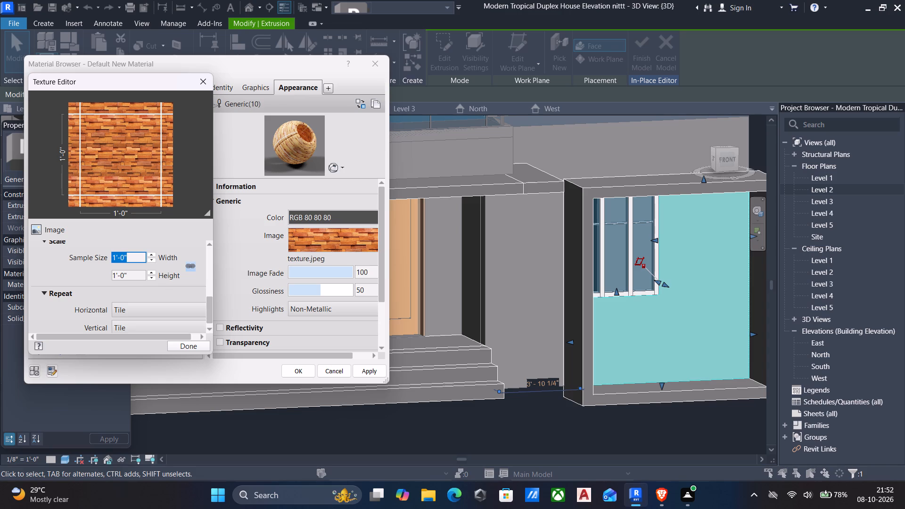
type("5'")
key("Return")
left_click(182, 344)
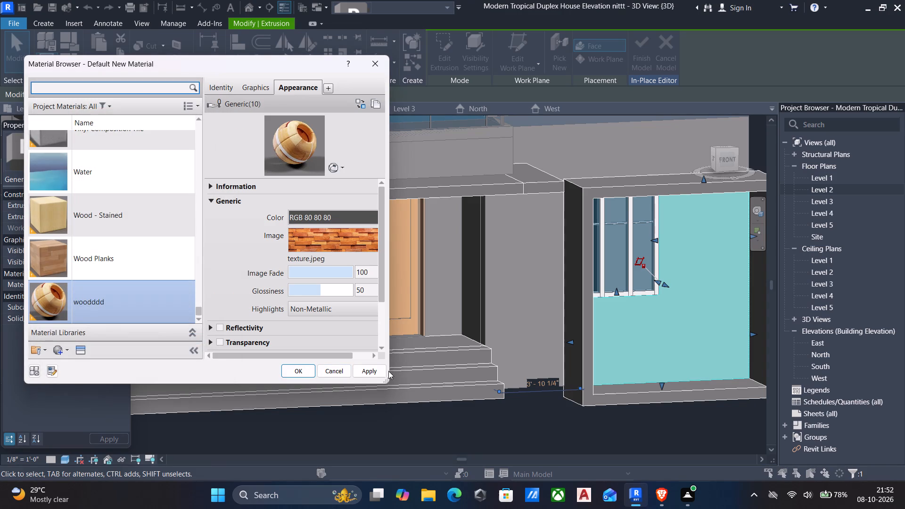
left_click(381, 371)
left_click(292, 369)
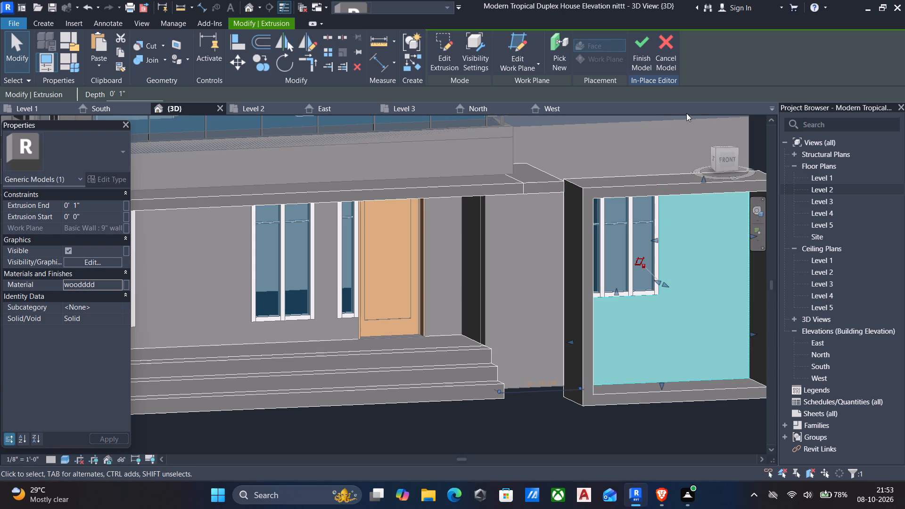
left_click(642, 47)
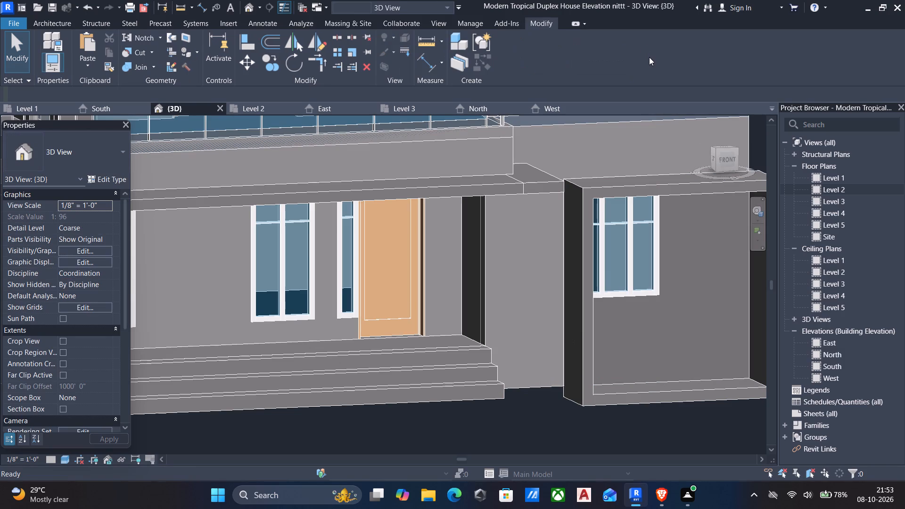
Reopen the facade generic model for in-place editing and assign woodddd to the thin ground-floor wall panel below the side slab.
scroll(628, 108, "down", 4)
middle_click_drag(634, 152, 703, 196)
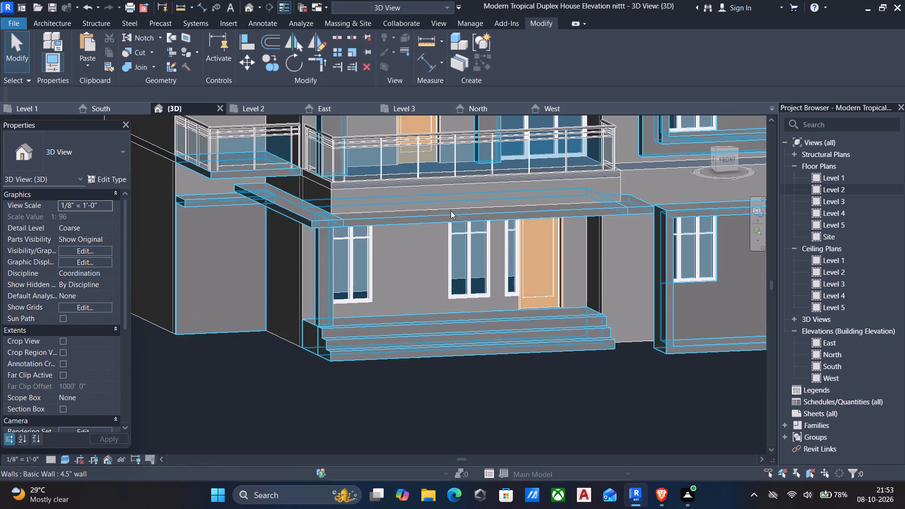
left_click_drag(196, 331, 200, 325)
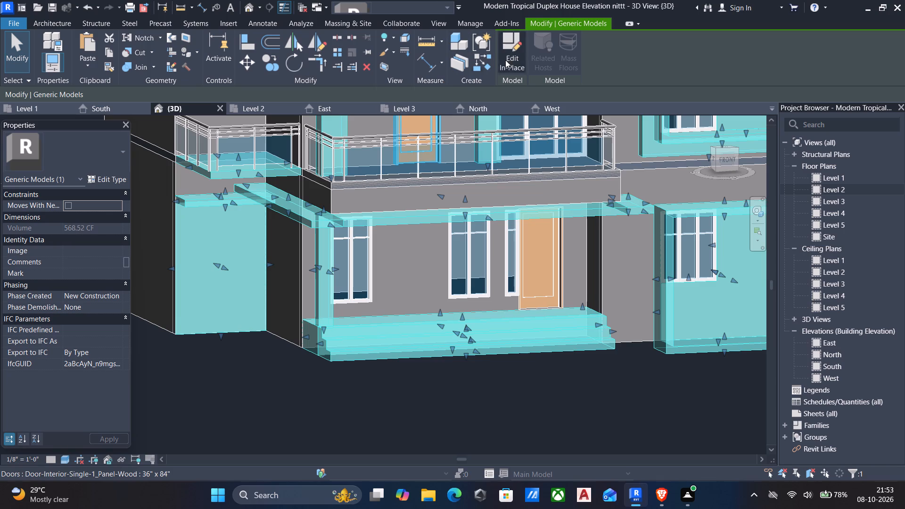
left_click(507, 61)
left_click(187, 335)
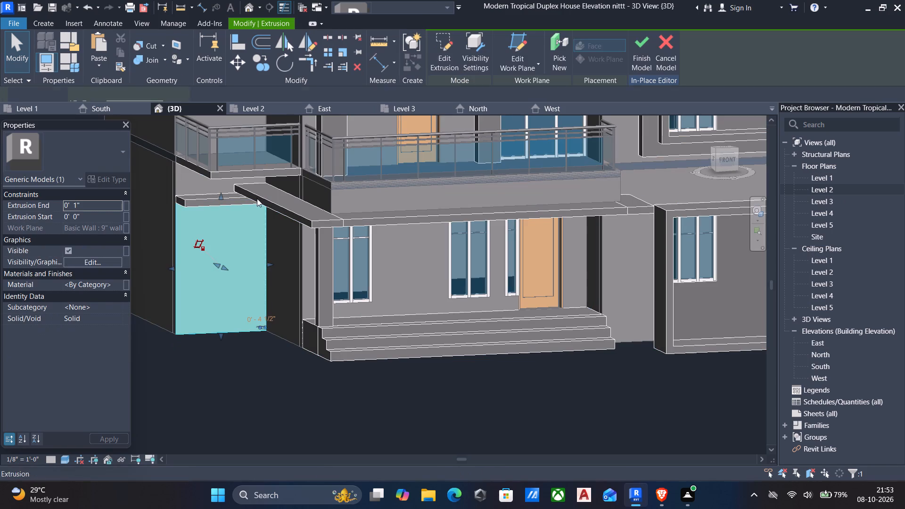
left_click(117, 284)
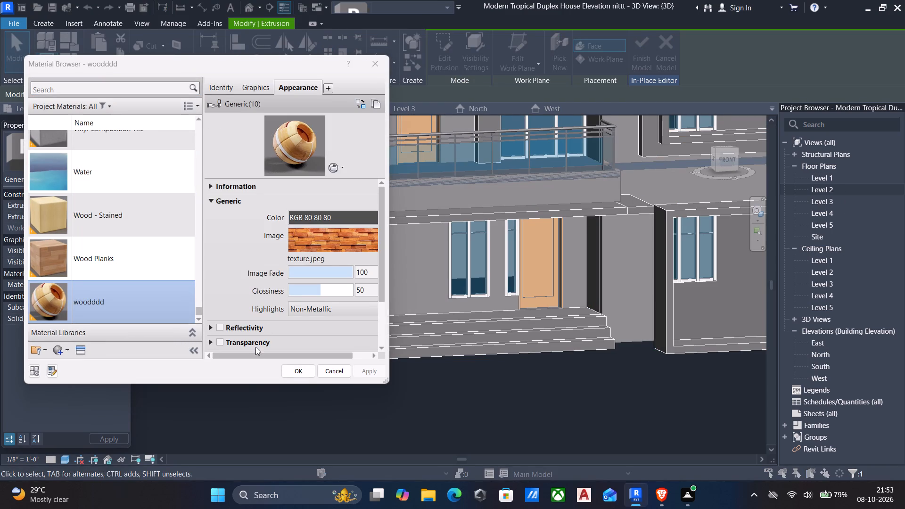
left_click(288, 365)
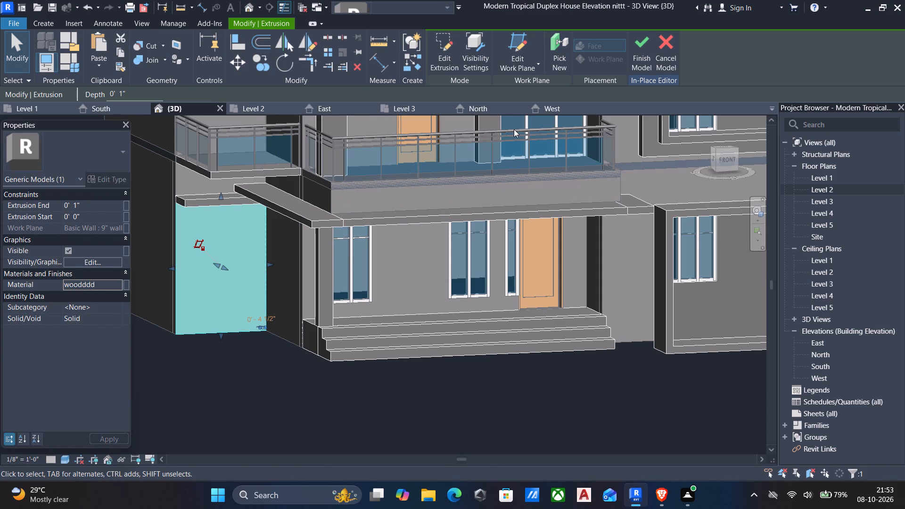
Set the extrusion end of the L-shaped panel around the upper balcony's large window to 1" and assign it the woodddd material.
scroll(518, 150, "down", 1)
middle_click_drag(514, 213, 508, 368)
left_click(496, 273)
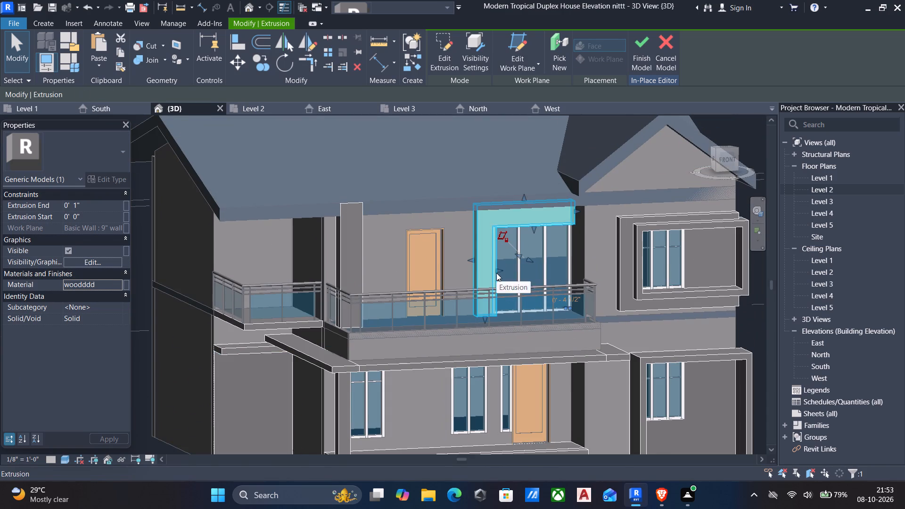
left_click(108, 205)
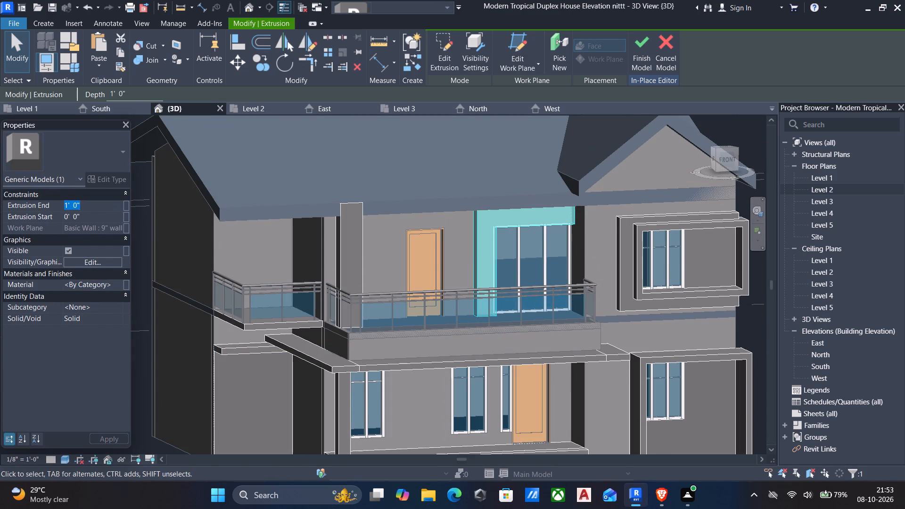
type("1\"")
key("Return")
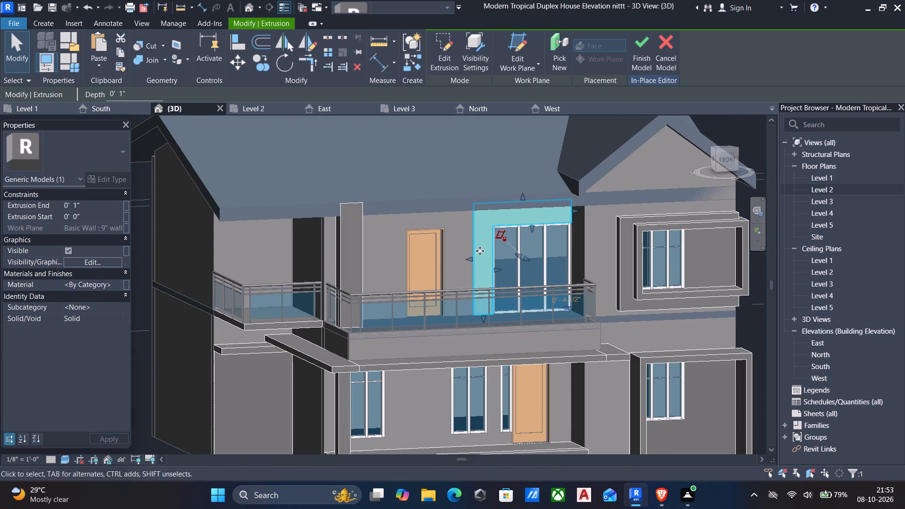
left_click(118, 280)
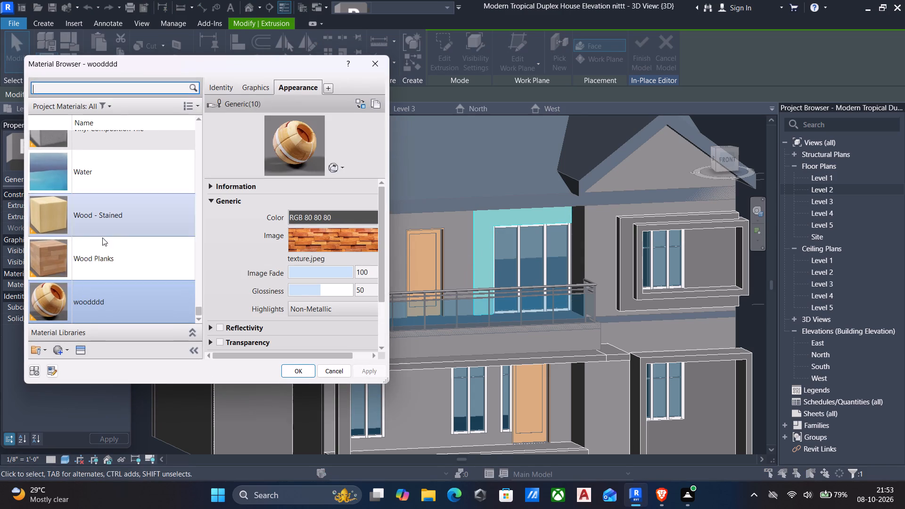
left_click(295, 371)
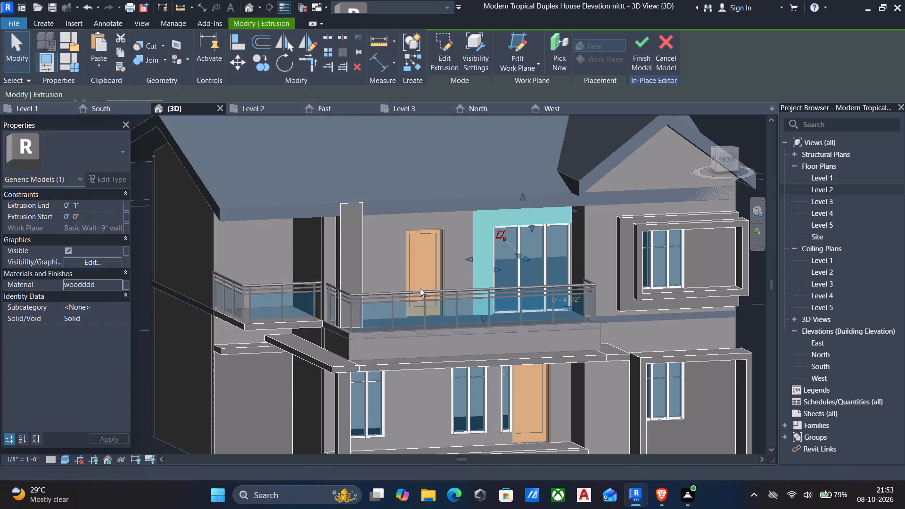
Assign the Wood Planks material to the panel inside the framed upper-floor window box and finish the in-place edit.
scroll(569, 250, "up", 1)
middle_click_drag(569, 252, 544, 314)
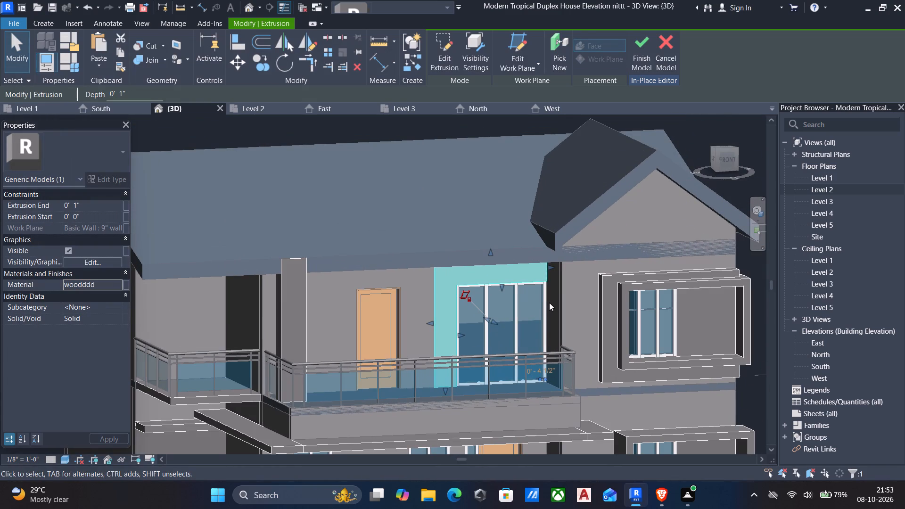
middle_click_drag(549, 303, 560, 284)
scroll(564, 279, "down", 7)
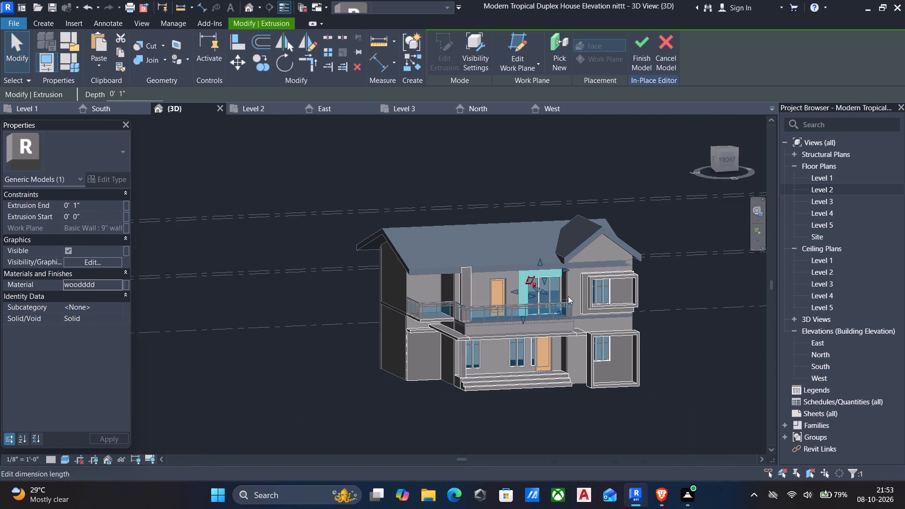
scroll(611, 287, "up", 2)
left_click(613, 287)
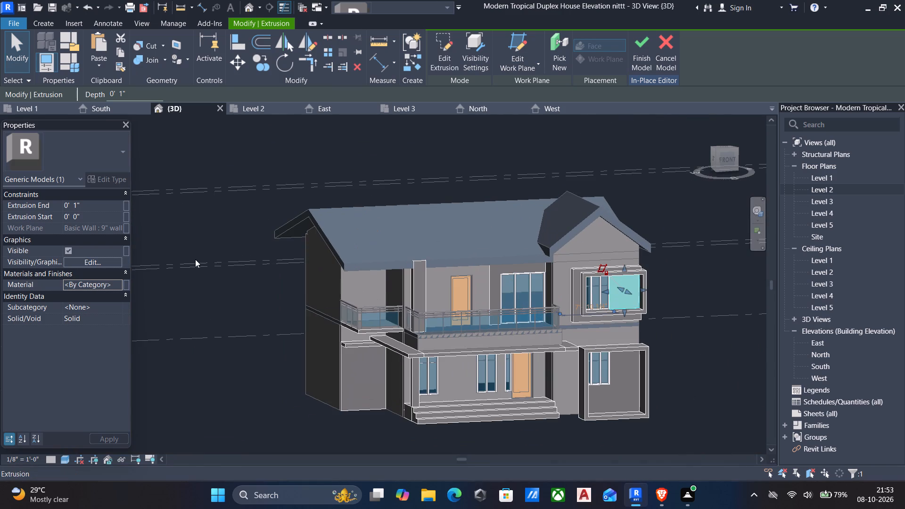
left_click(118, 284)
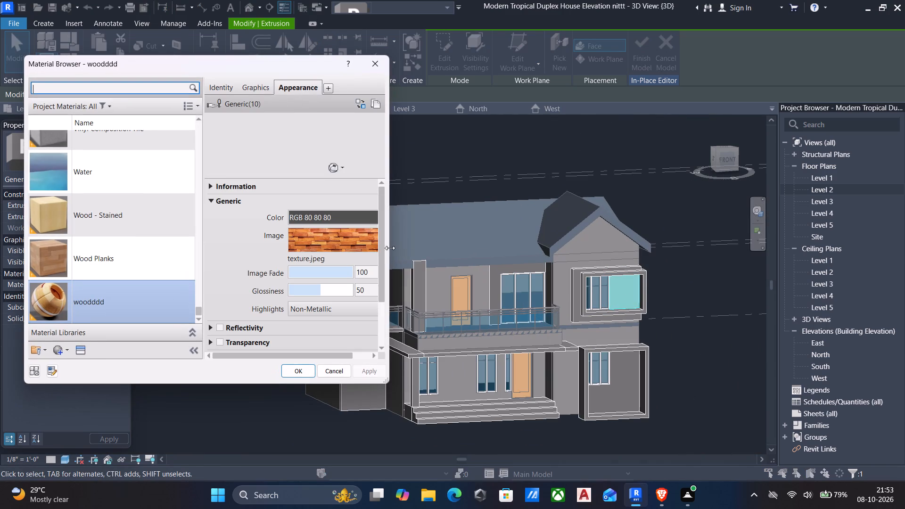
left_click(94, 269)
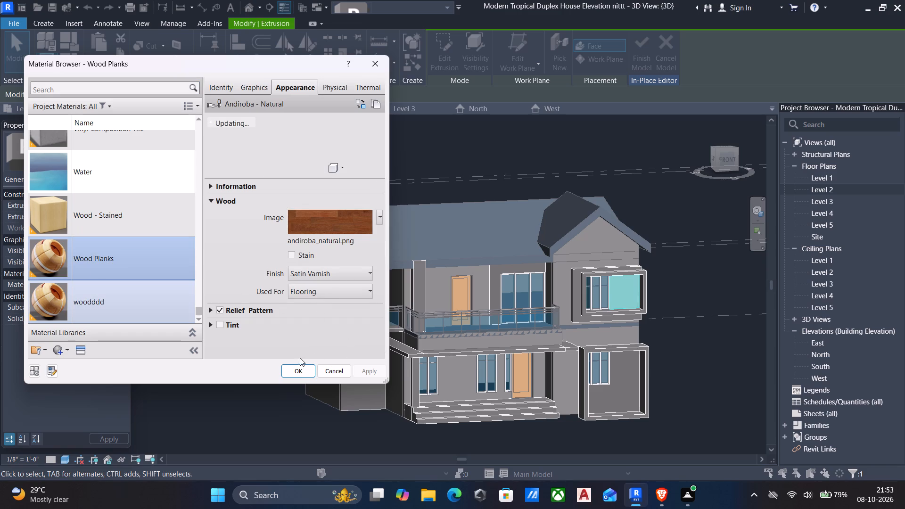
left_click(296, 368)
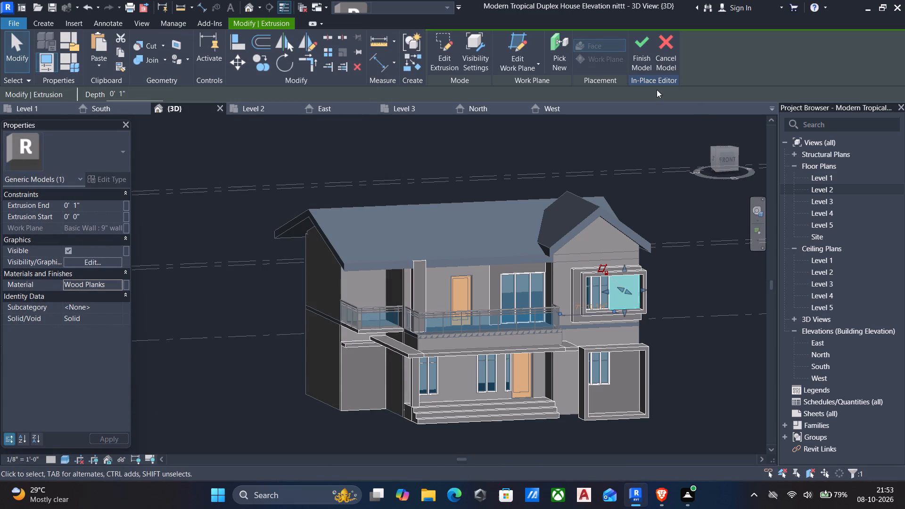
left_click(640, 41)
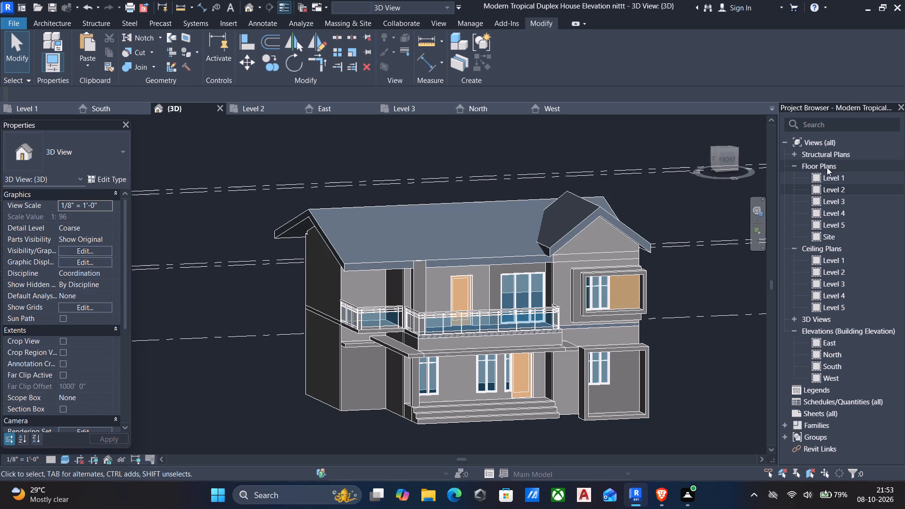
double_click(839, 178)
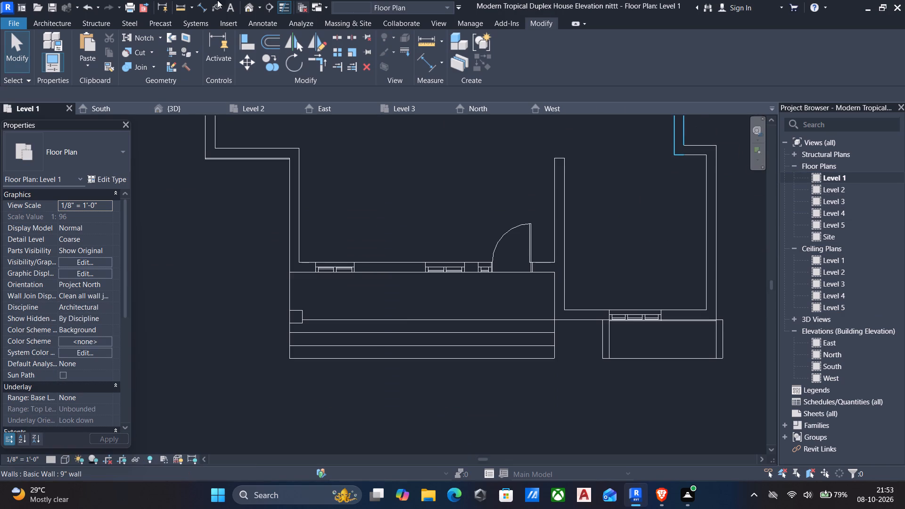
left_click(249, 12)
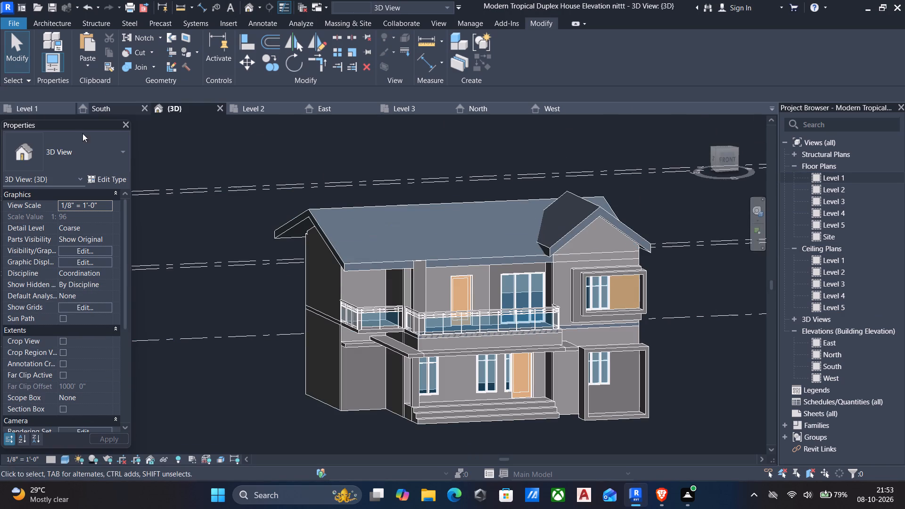
Switch the 3D view's visual style to Realistic to show the facade materials.
left_click(66, 460)
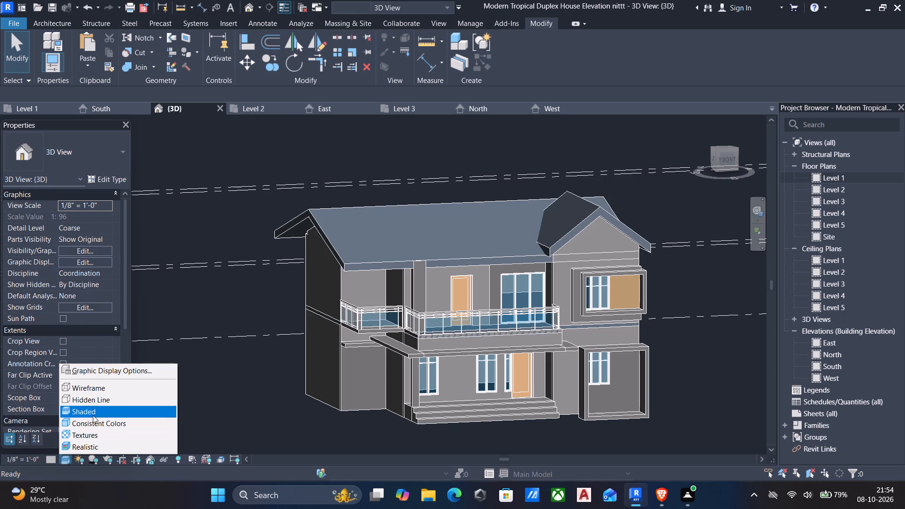
left_click(85, 443)
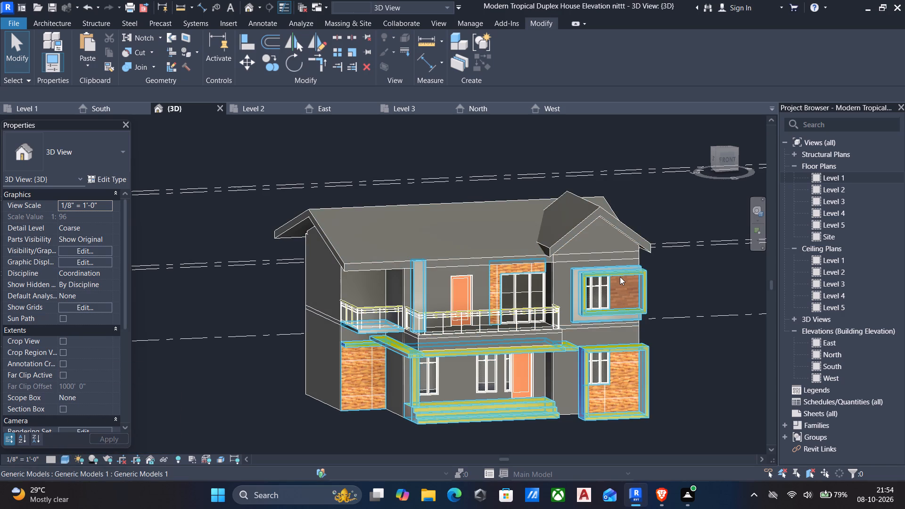
scroll(594, 286, "up", 5)
scroll(609, 298, "down", 2)
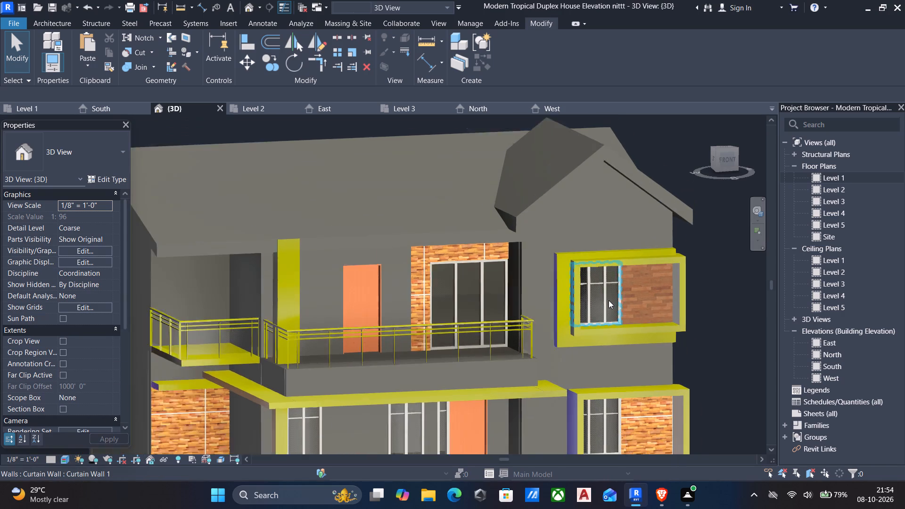
scroll(583, 284, "down", 2)
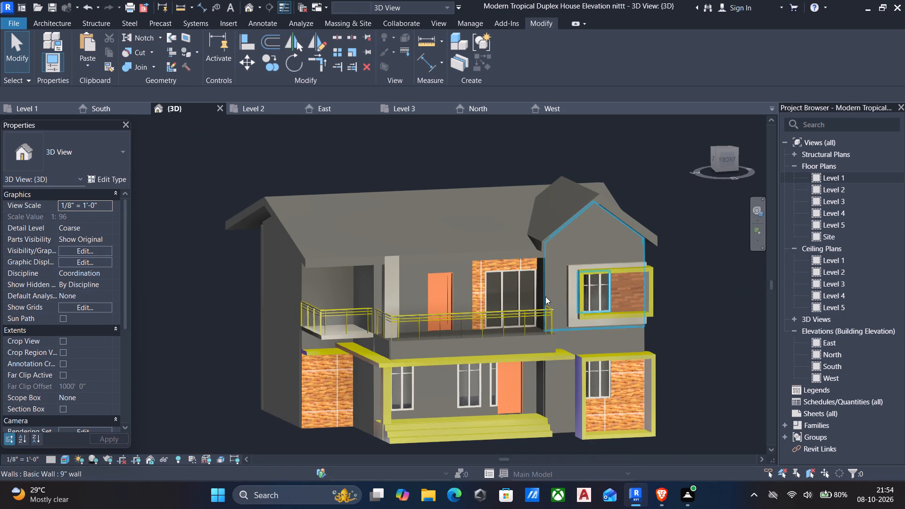
Reopen the facade generic model in place, assign Laminate, Ivory, Matte to the window frames, slabs, beams and columns, excluding wood panels, and finish the model.
scroll(572, 320, "up", 5)
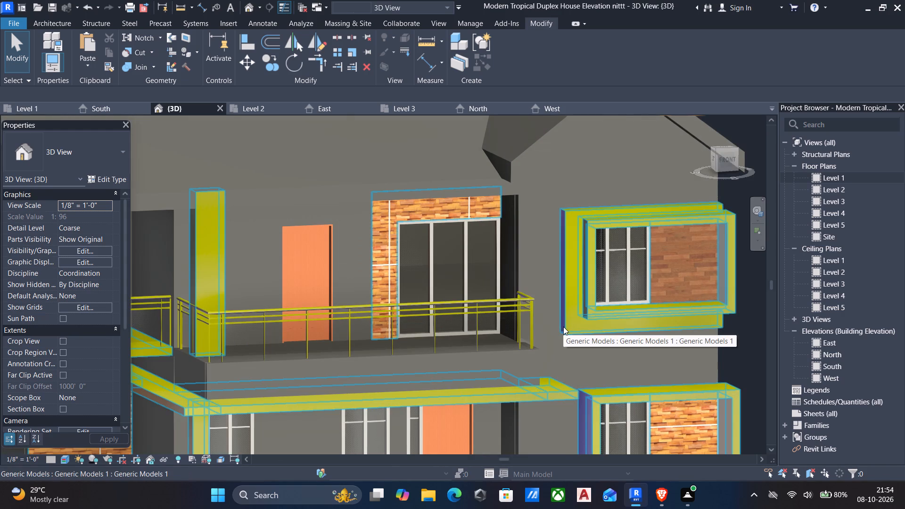
left_click(563, 327)
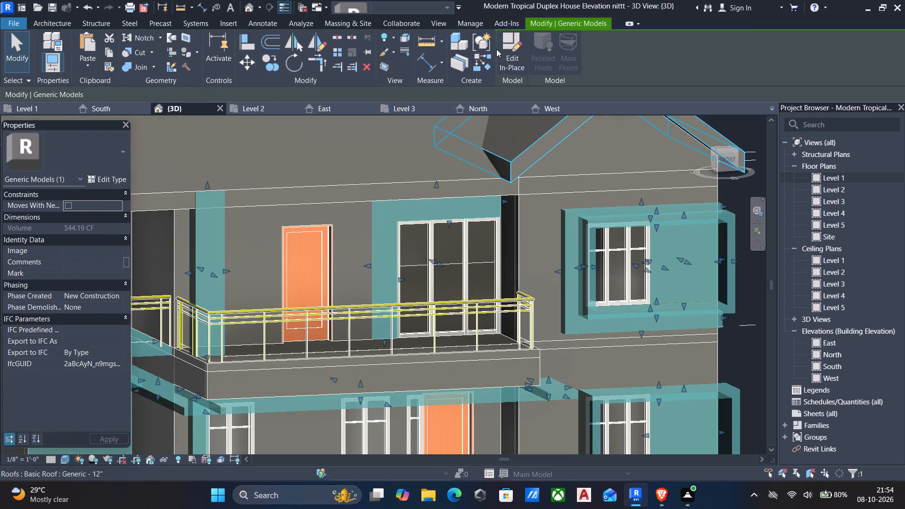
left_click(510, 50)
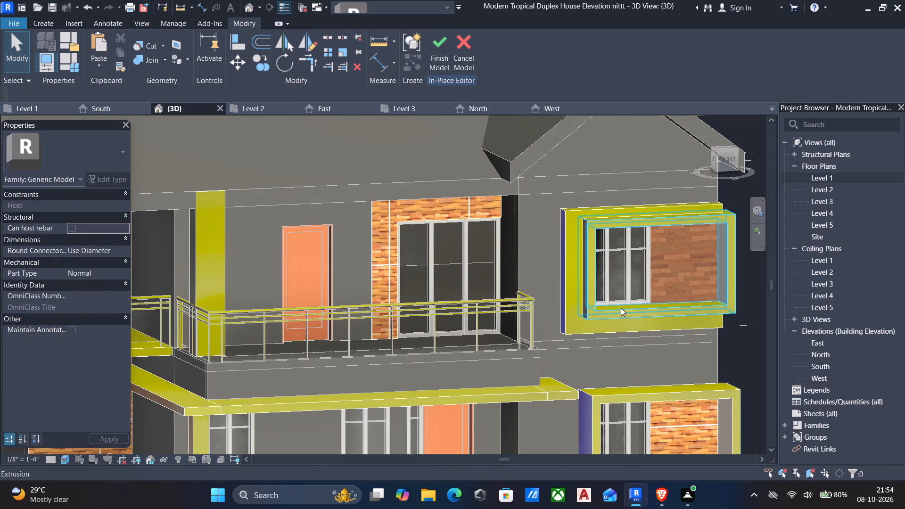
left_click(567, 320)
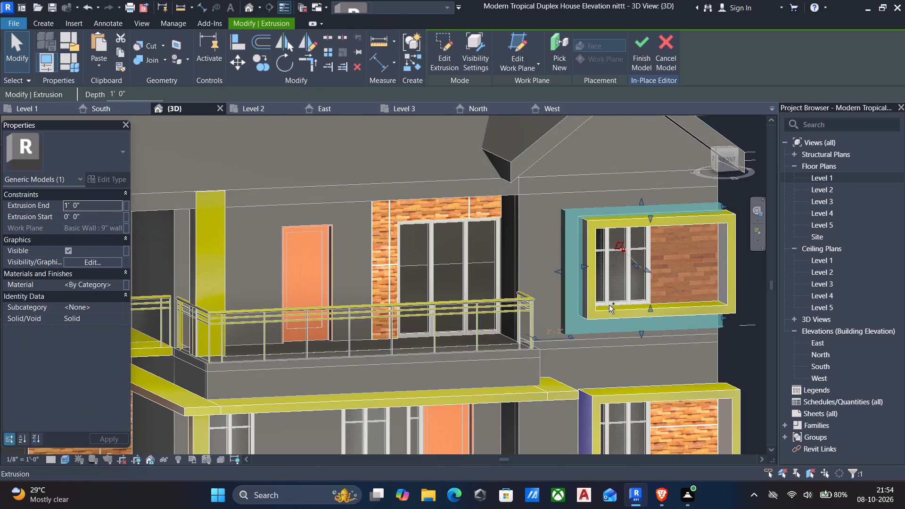
left_click(597, 316, "ctrl")
left_click(605, 390, "ctrl")
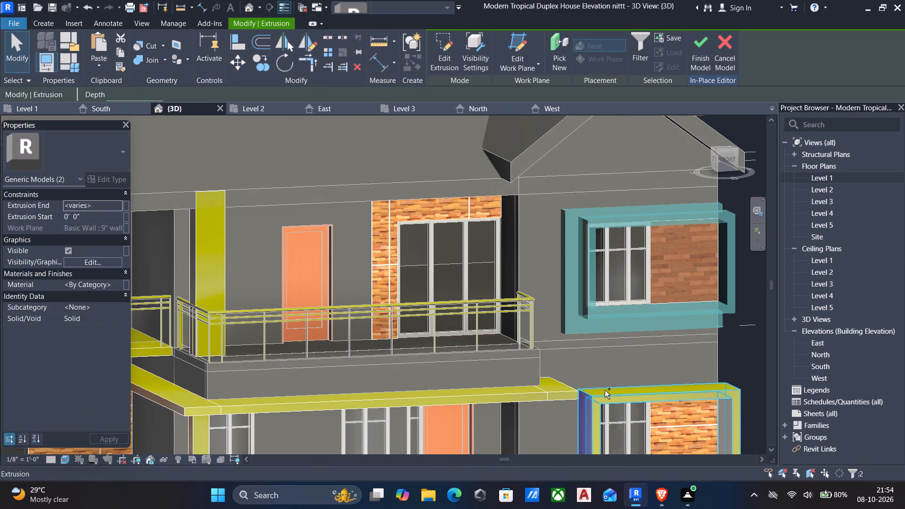
left_click(513, 394, "ctrl")
left_click(555, 393, "ctrl")
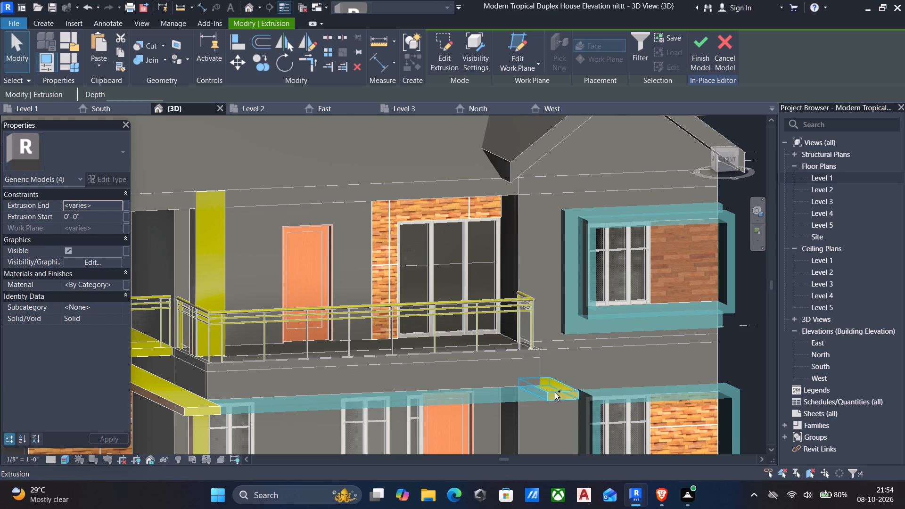
left_click(196, 281, "ctrl")
scroll(207, 287, "down", 2)
middle_click_drag(207, 287, 286, 288)
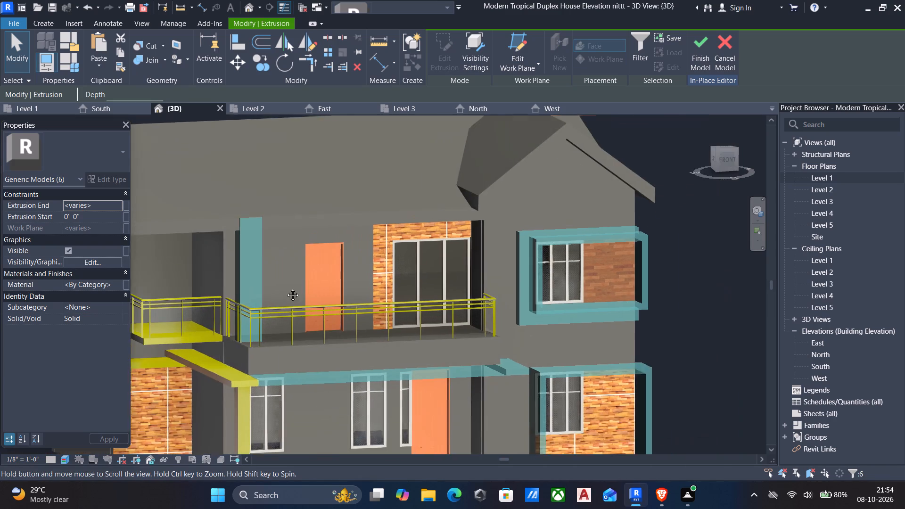
middle_click_drag(286, 288, 408, 234)
left_click(399, 353, "ctrl")
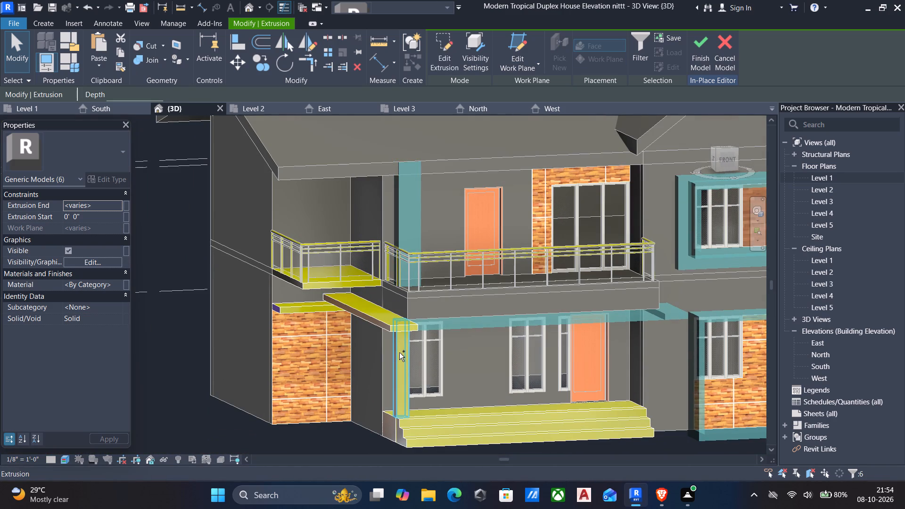
left_click(394, 329, "ctrl")
left_click(342, 283, "ctrl")
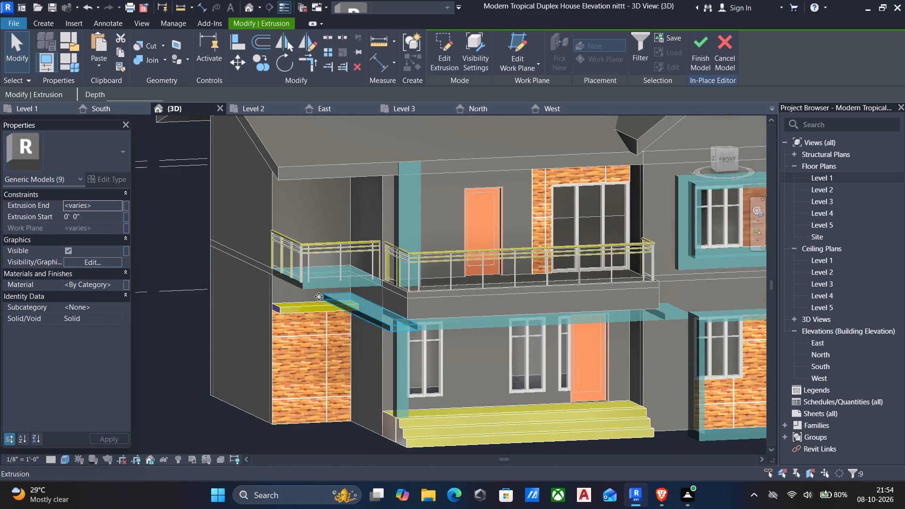
left_click(304, 305, "ctrl")
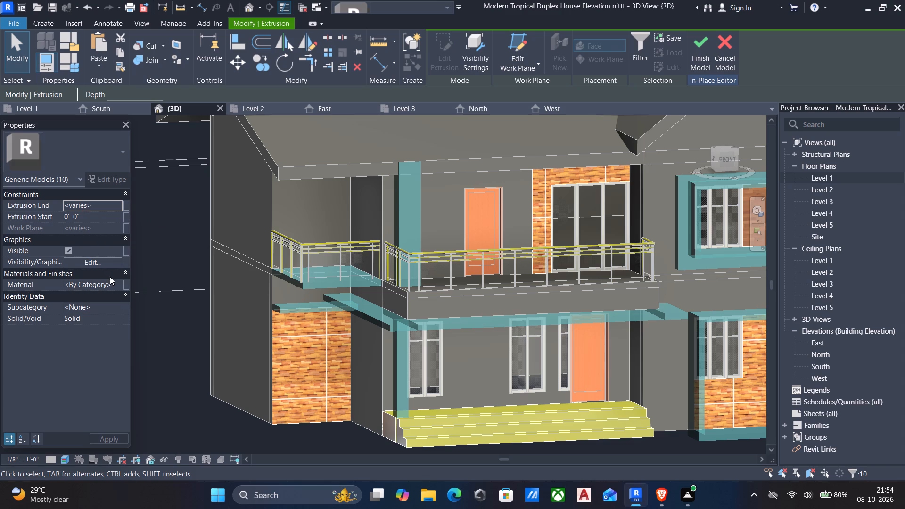
left_click(117, 283)
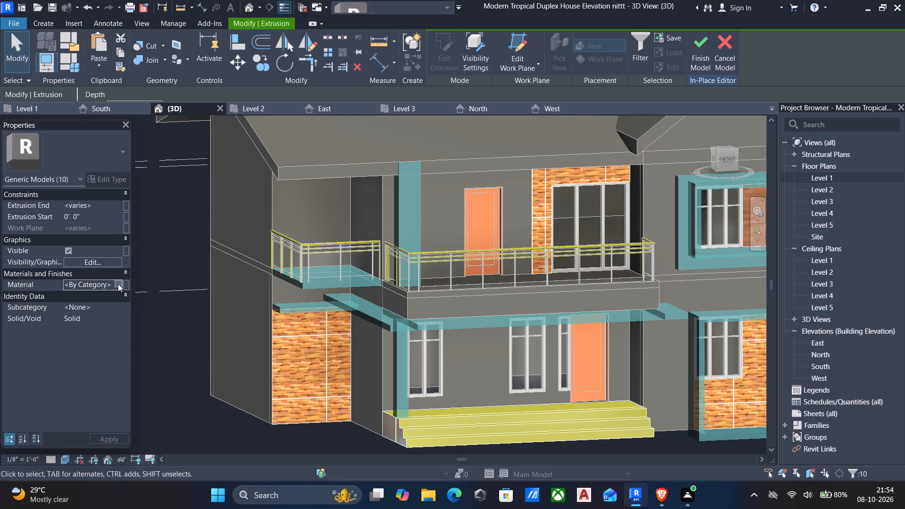
scroll(114, 242, "up", 7)
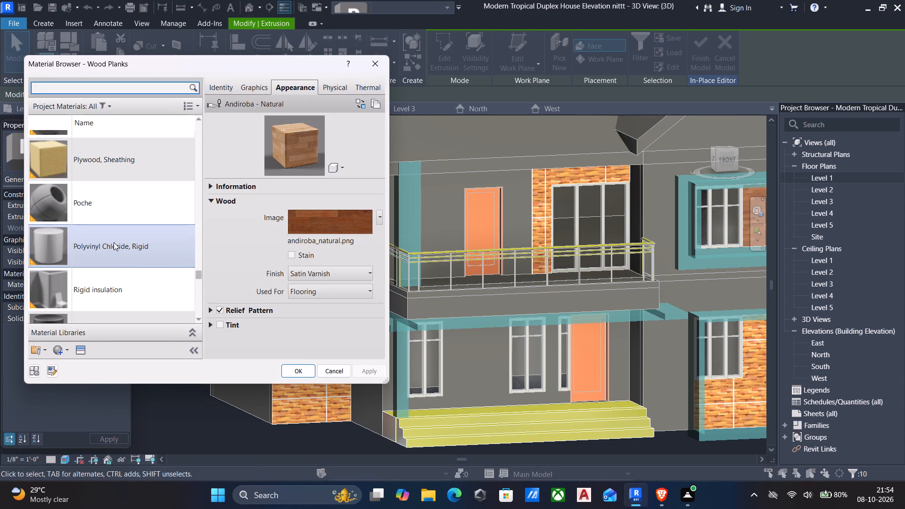
scroll(113, 242, "up", 7)
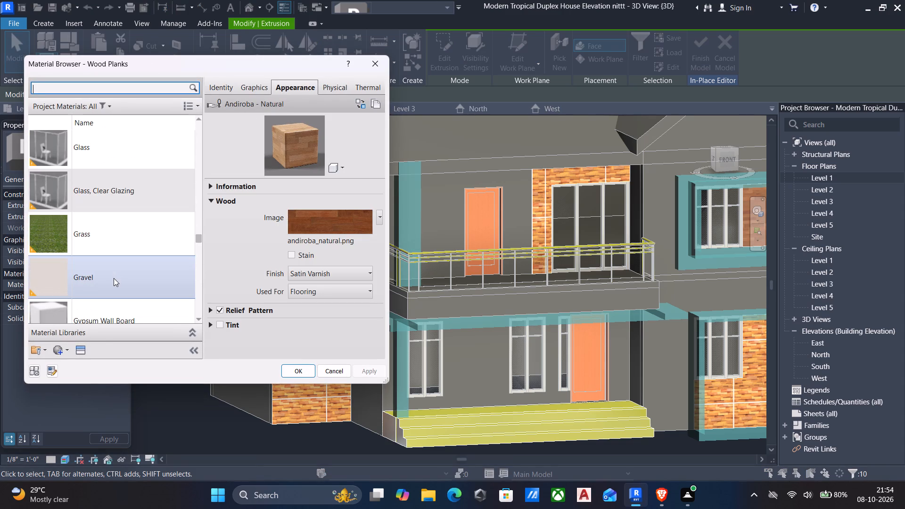
left_click(114, 278)
scroll(141, 290, "down", 2)
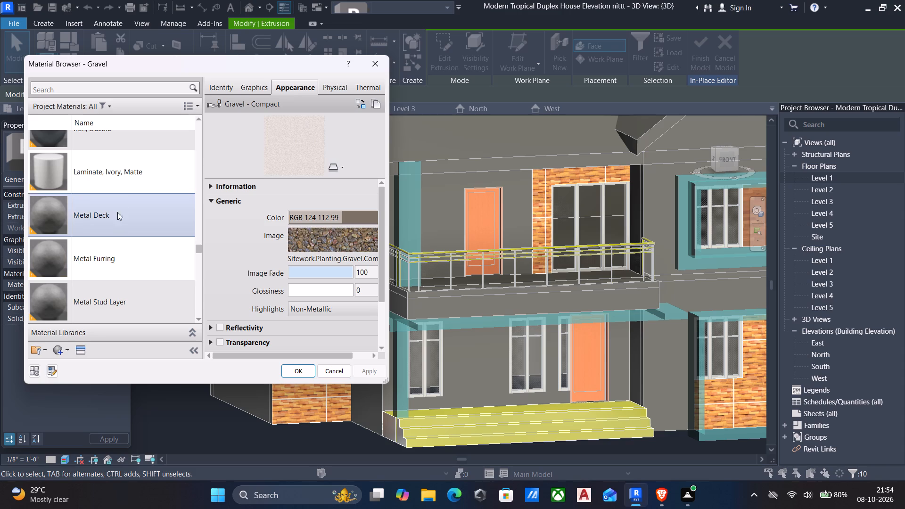
left_click(113, 167)
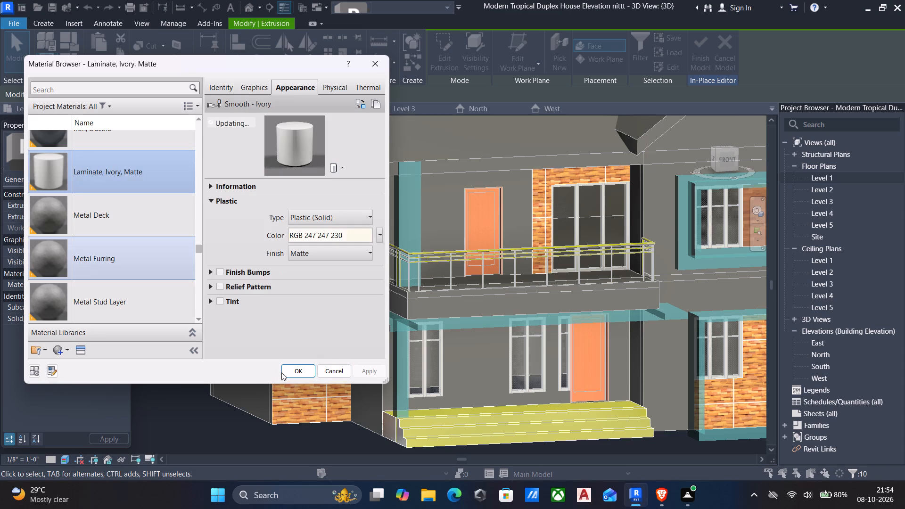
left_click(286, 370)
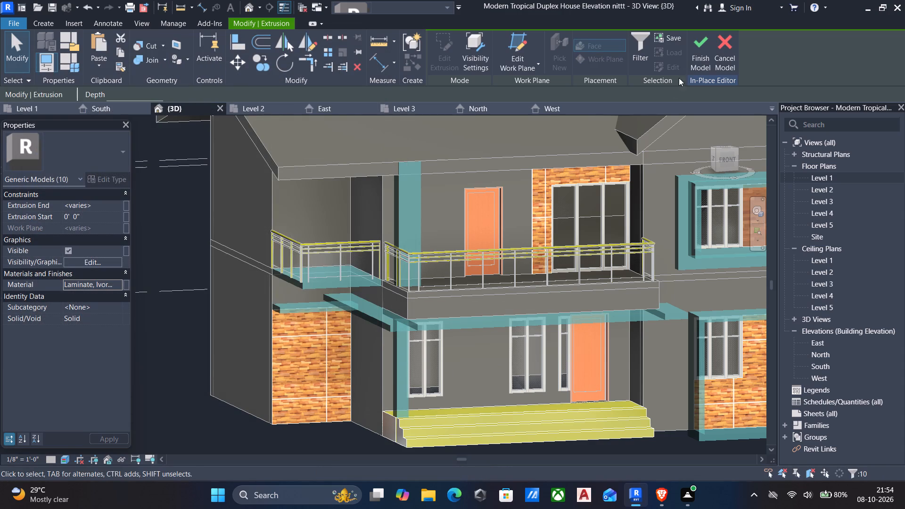
left_click(697, 54)
Set the structure layer material of the 9" basic wall type to Laminate, Ivory, Matte and apply the type change.
scroll(639, 157, "down", 1)
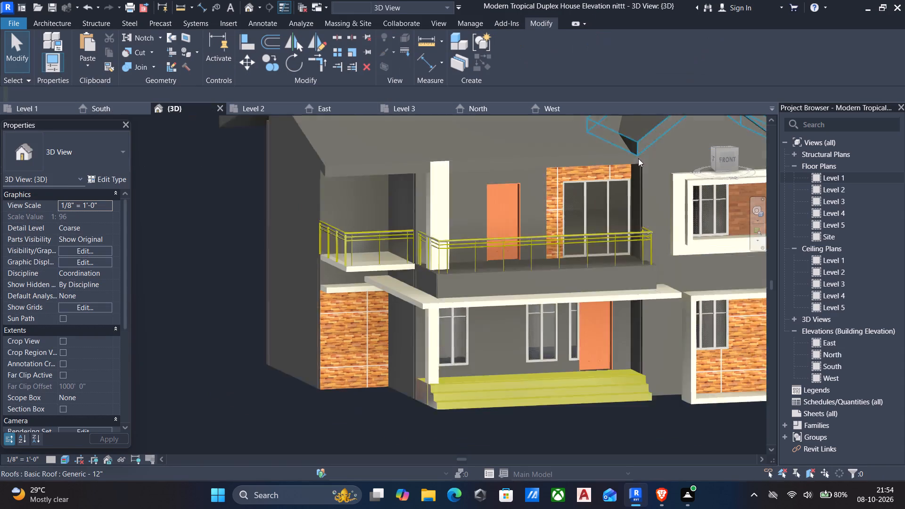
scroll(638, 158, "down", 2)
middle_click_drag(622, 186, 588, 246)
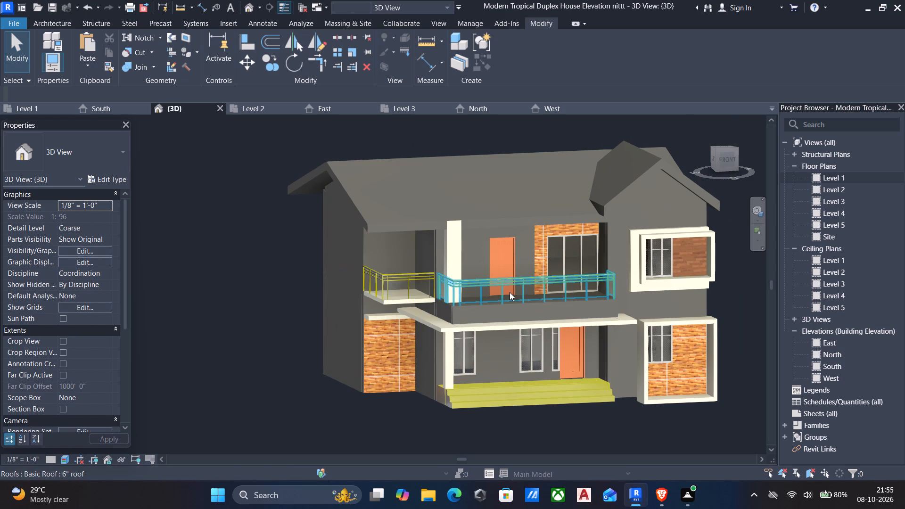
type("wa")
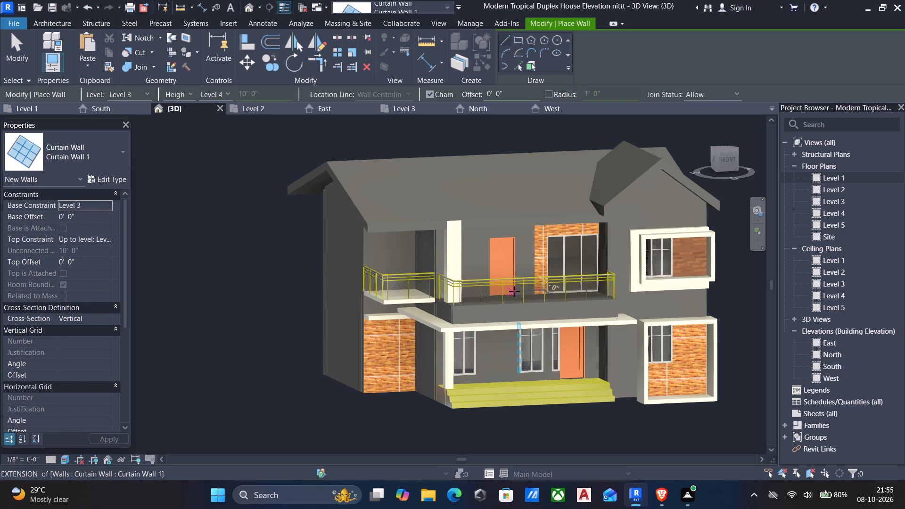
left_click(71, 154)
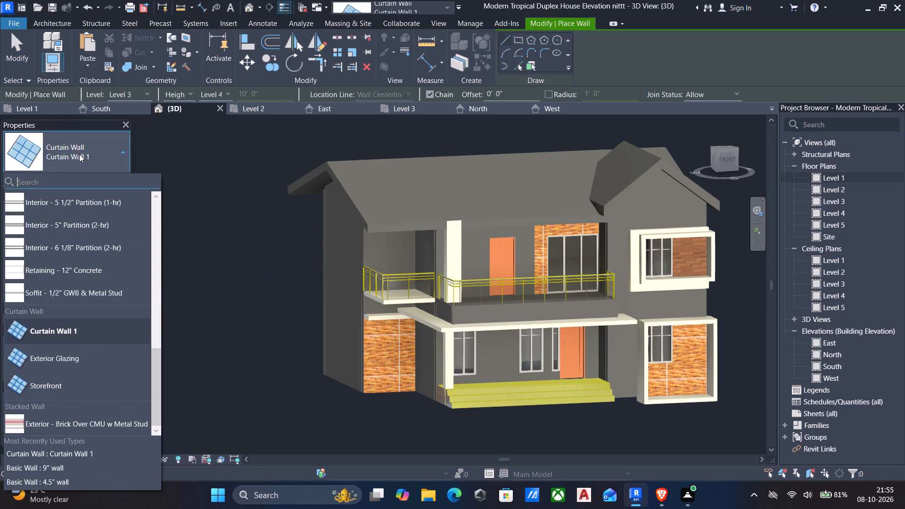
scroll(74, 227, "up", 6)
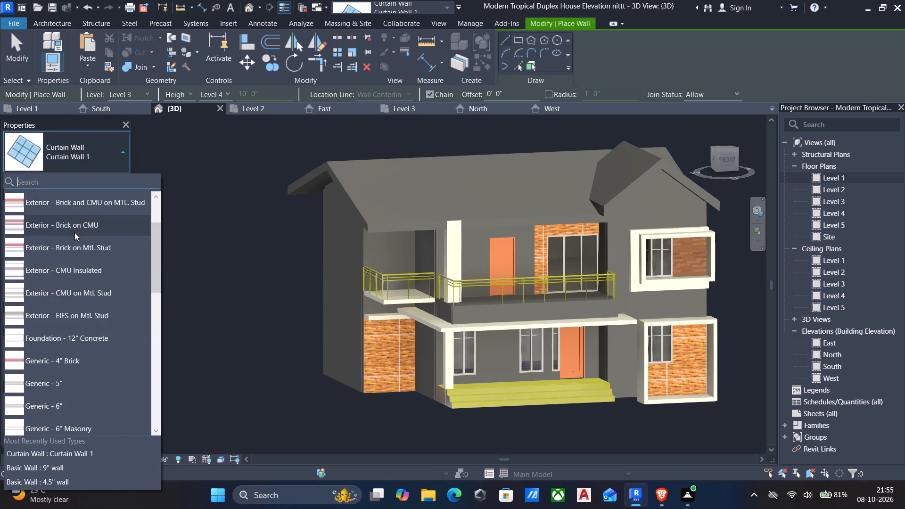
scroll(74, 232, "up", 11)
left_click(69, 234)
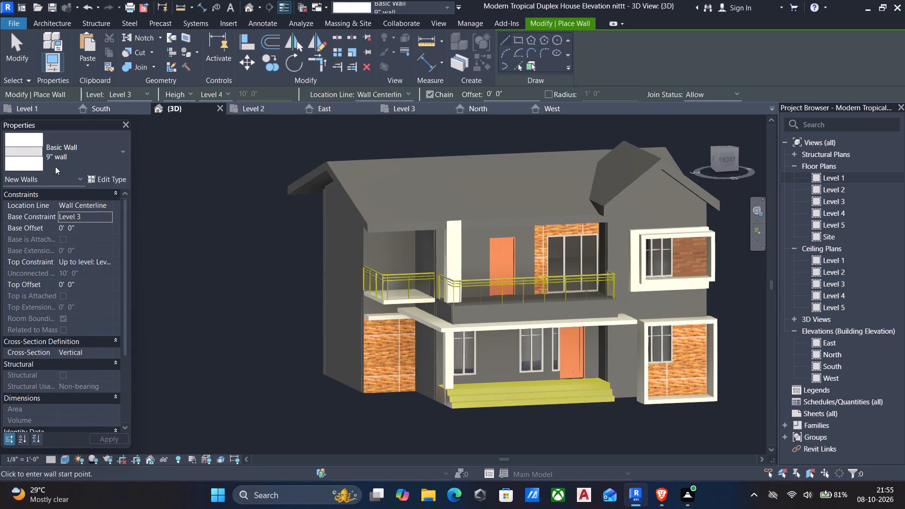
left_click(114, 181)
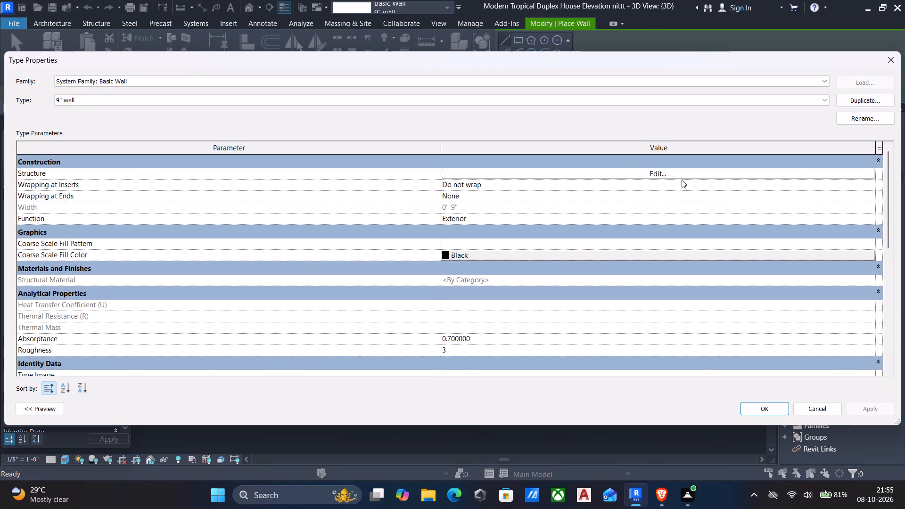
left_click(674, 173)
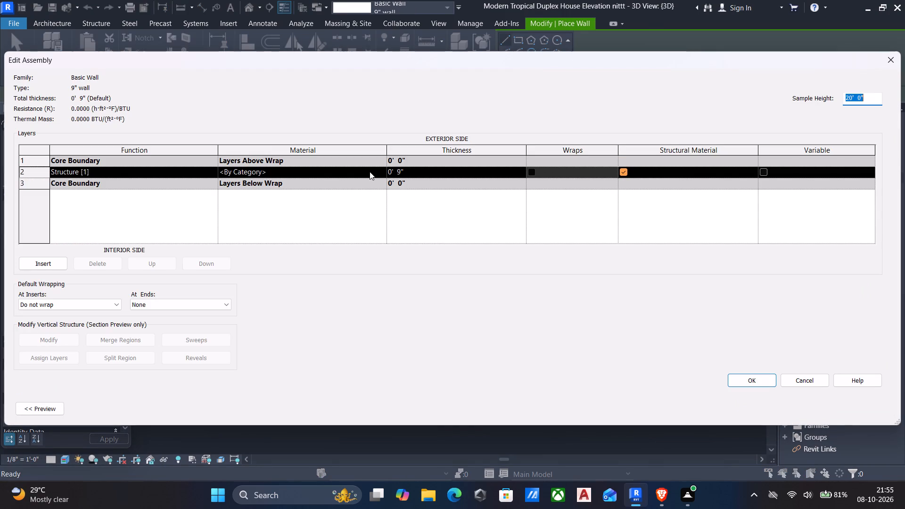
left_click(379, 170)
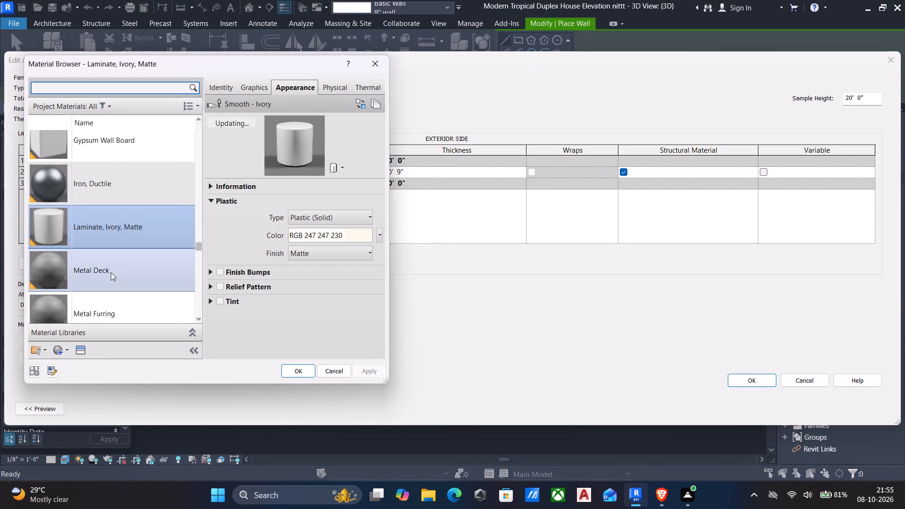
left_click(104, 233)
left_click(300, 369)
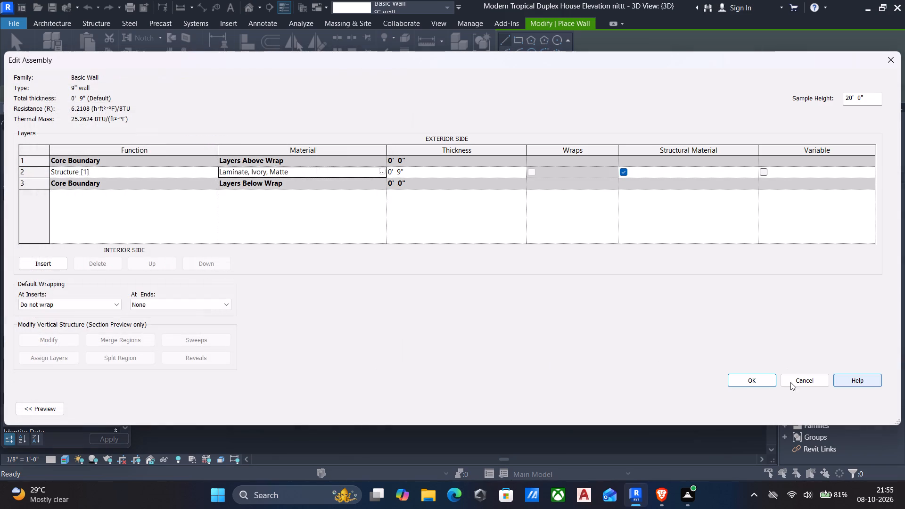
left_click(741, 382)
left_click(873, 408)
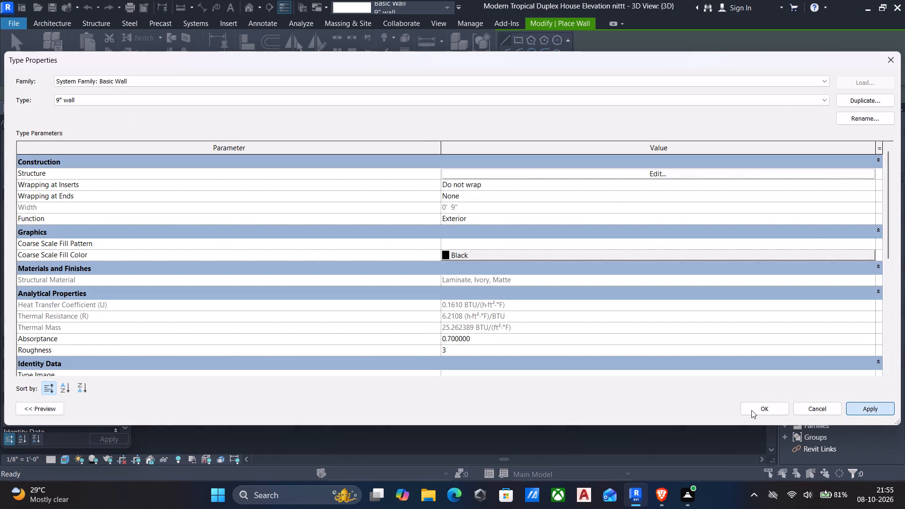
left_click(751, 410)
Open the choice of basic wall types for the Wall command.
middle_click_drag(633, 243, 608, 275)
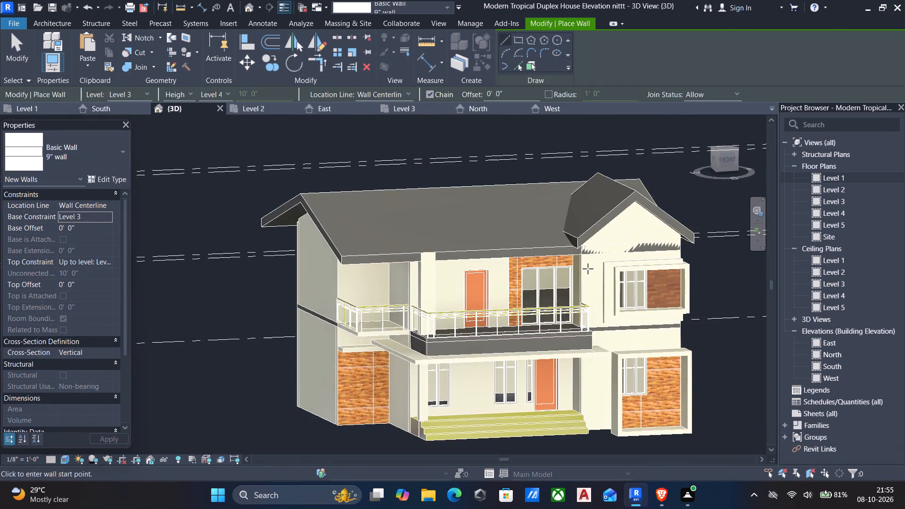
scroll(587, 269, "down", 5)
scroll(465, 259, "up", 6)
middle_click_drag(574, 348, 568, 346)
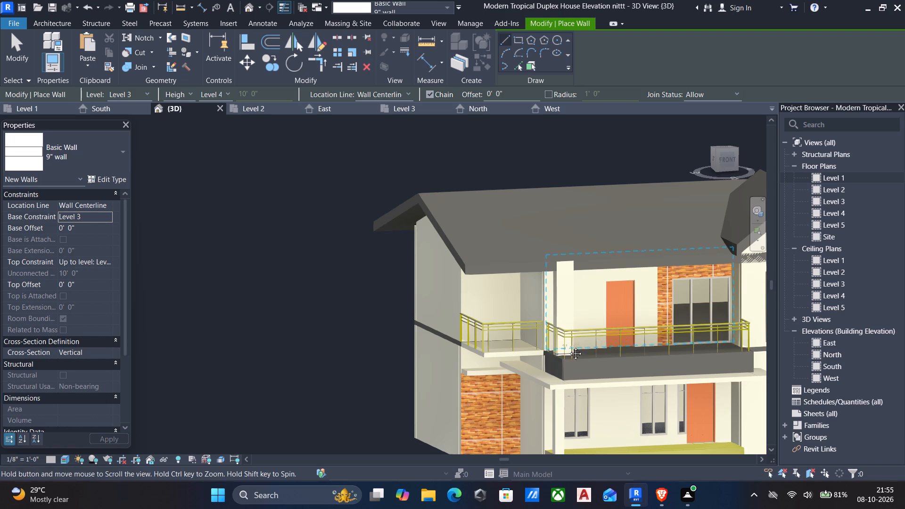
middle_click_drag(568, 346, 406, 311)
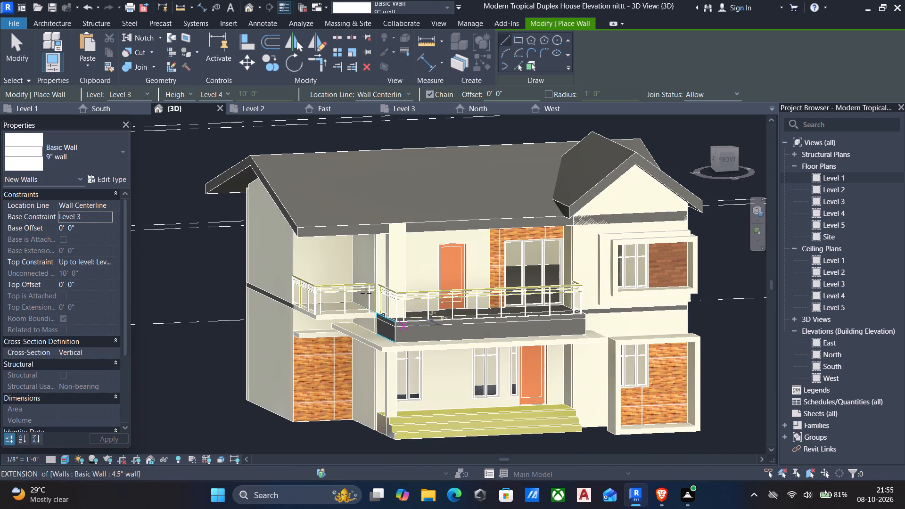
left_click(69, 132)
scroll(64, 228, "up", 4)
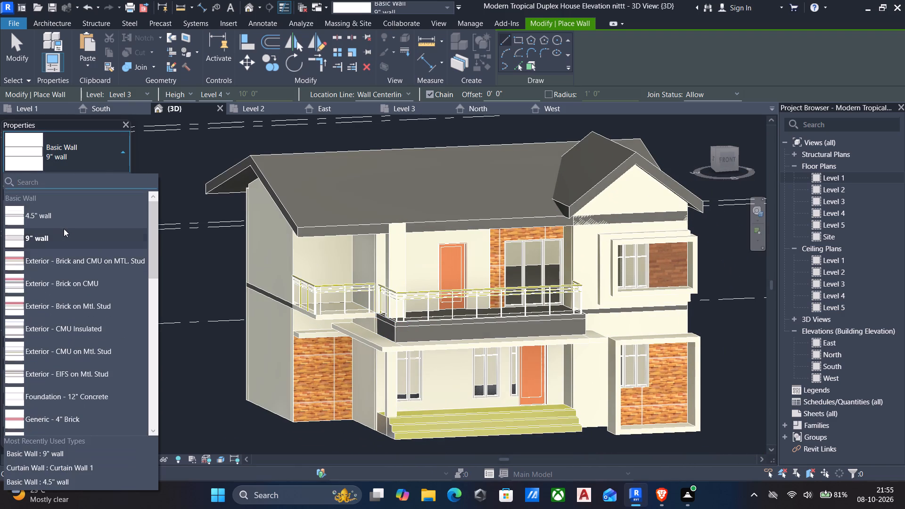
scroll(64, 229, "up", 1)
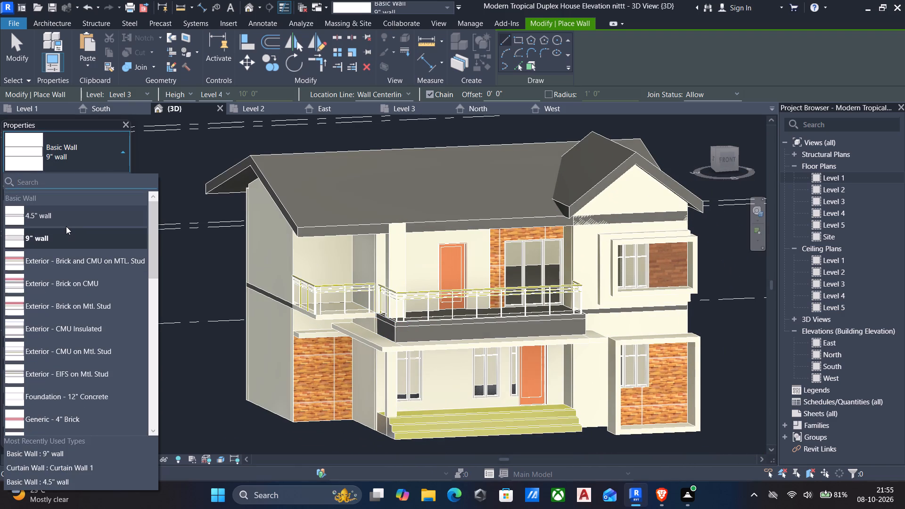
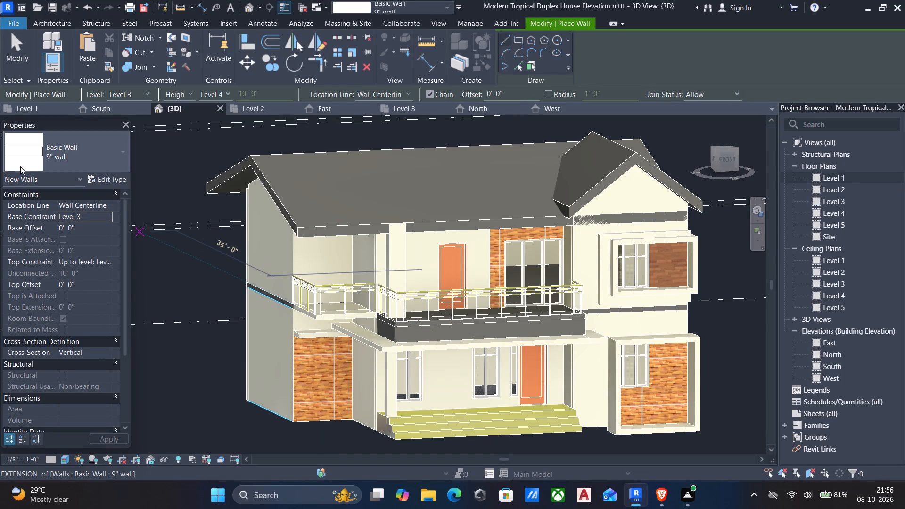
Assign the Laminate, Ivory, Matte material to the structure layer of the 4.5" wall type.
left_click(58, 157)
scroll(109, 274, "up", 6)
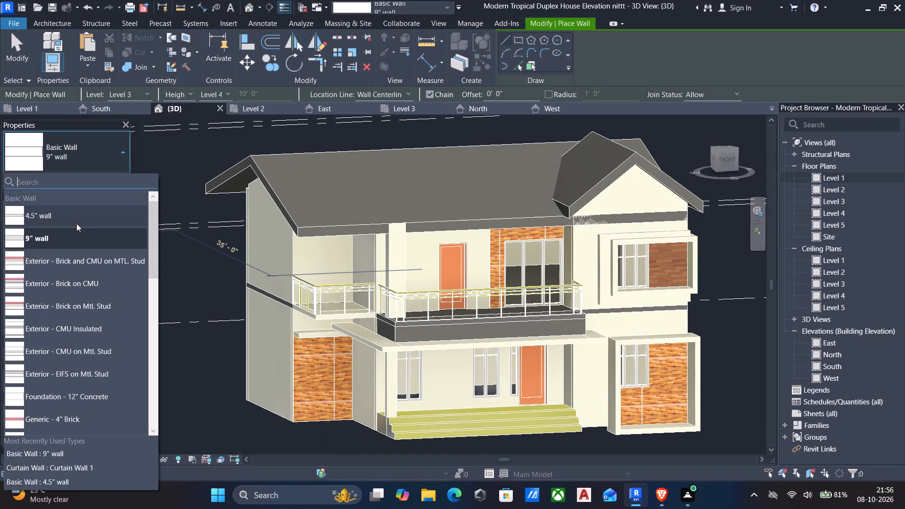
left_click(76, 223)
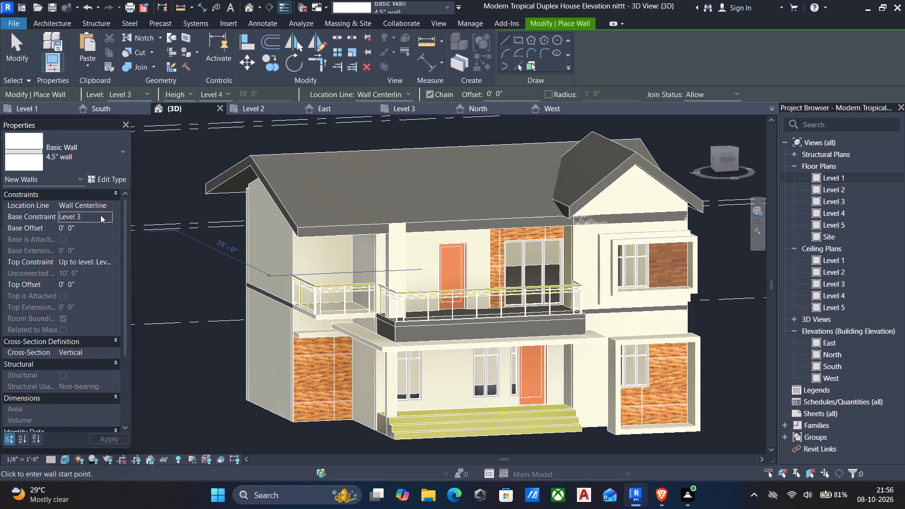
left_click(111, 177)
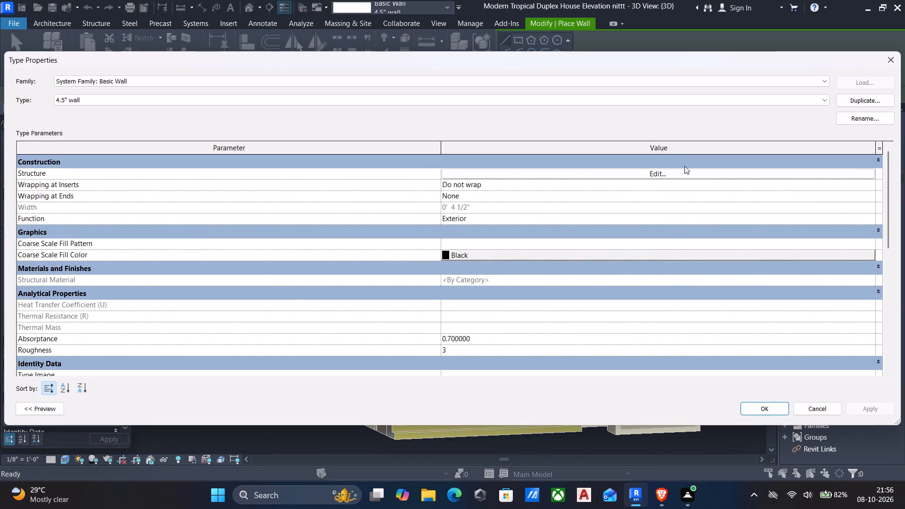
left_click(668, 168)
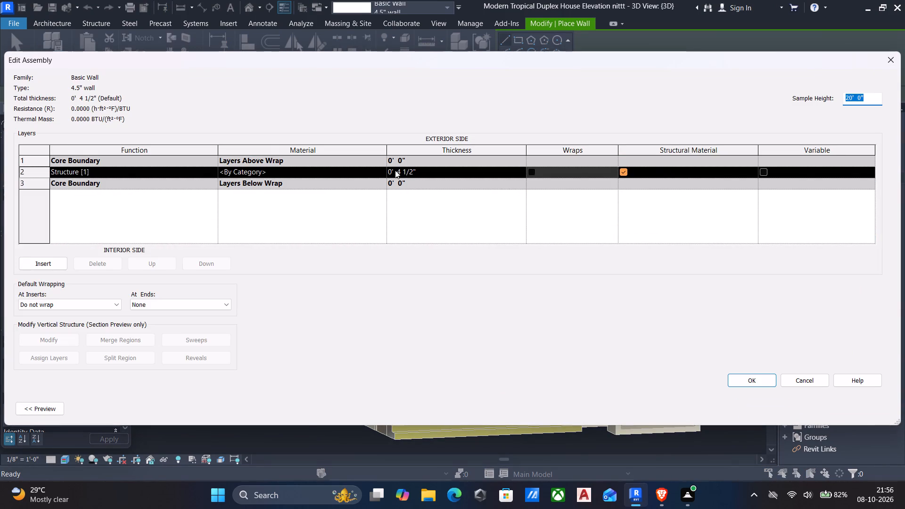
left_click(380, 171)
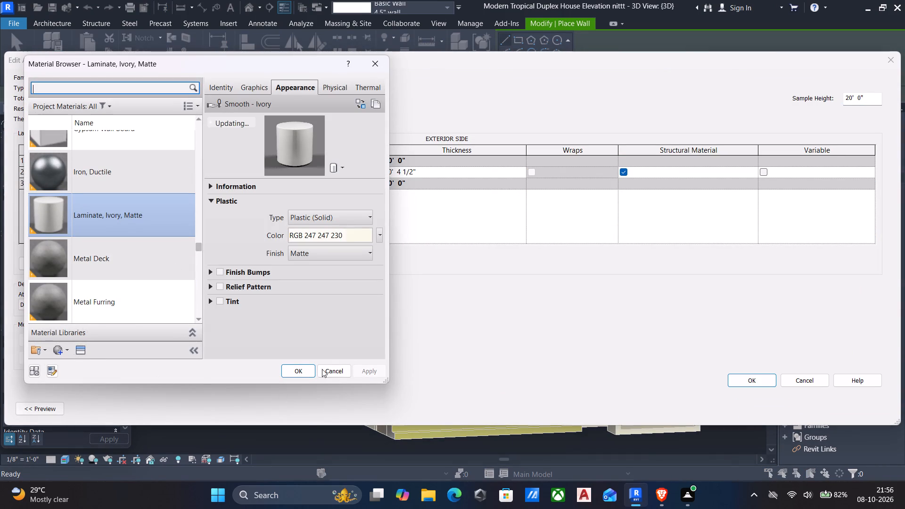
left_click(301, 367)
left_click(740, 378)
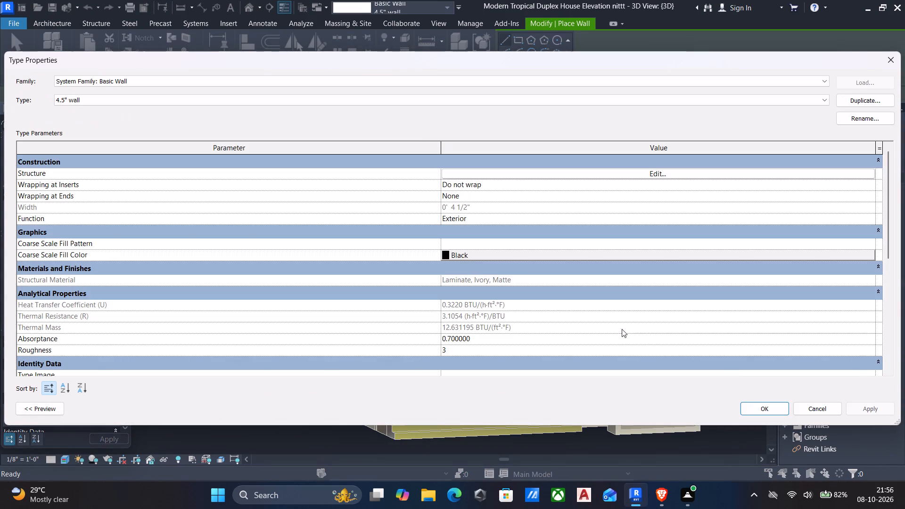
left_click(874, 406)
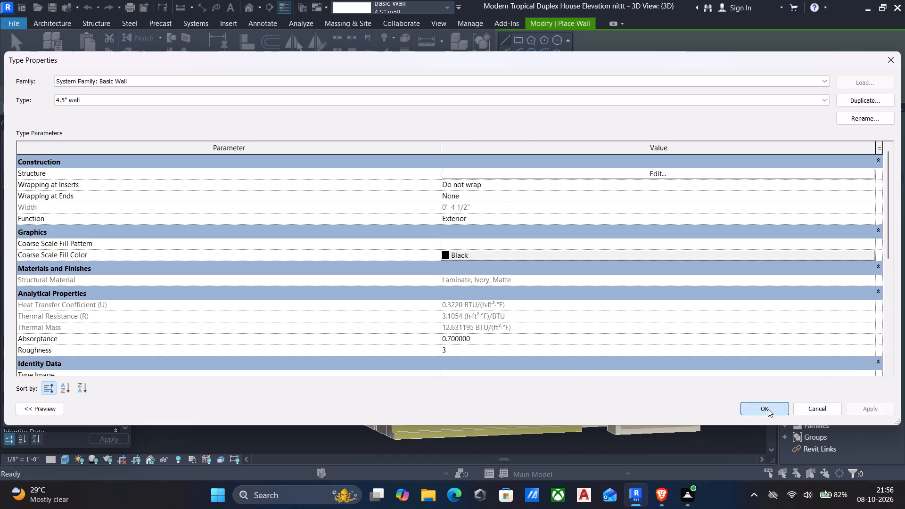
left_click(768, 409)
scroll(693, 366, "down", 3)
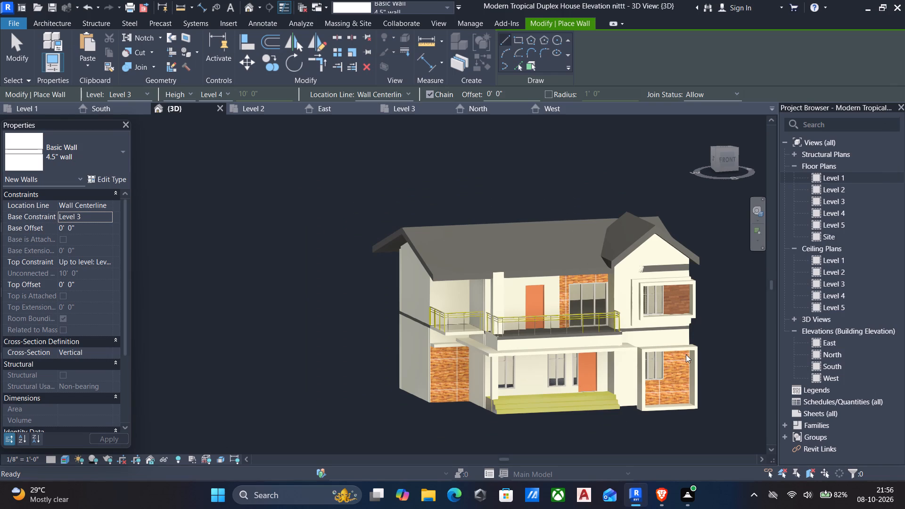
scroll(691, 362, "down", 4)
middle_click_drag(694, 372, 650, 385)
scroll(647, 387, "up", 4)
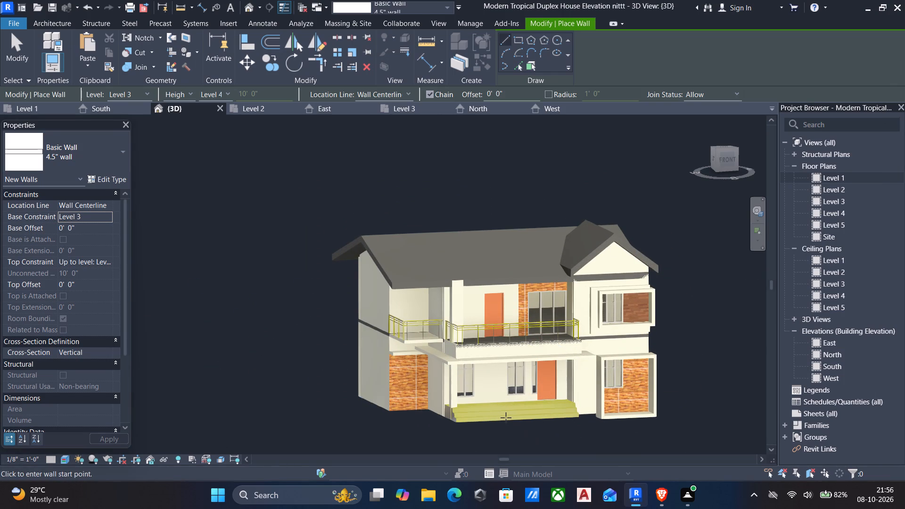
key("Escape")
Open the front entrance steps' generic model for in-place editing.
left_click(502, 413)
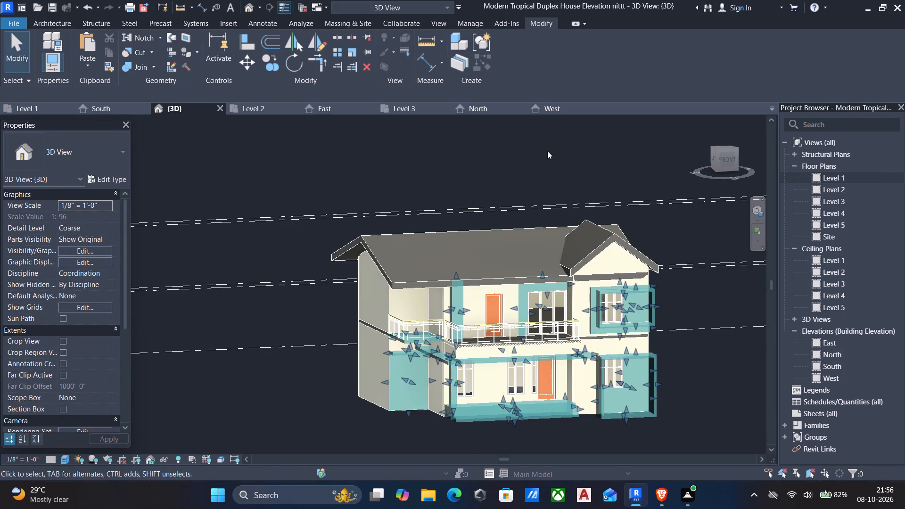
left_click(505, 52)
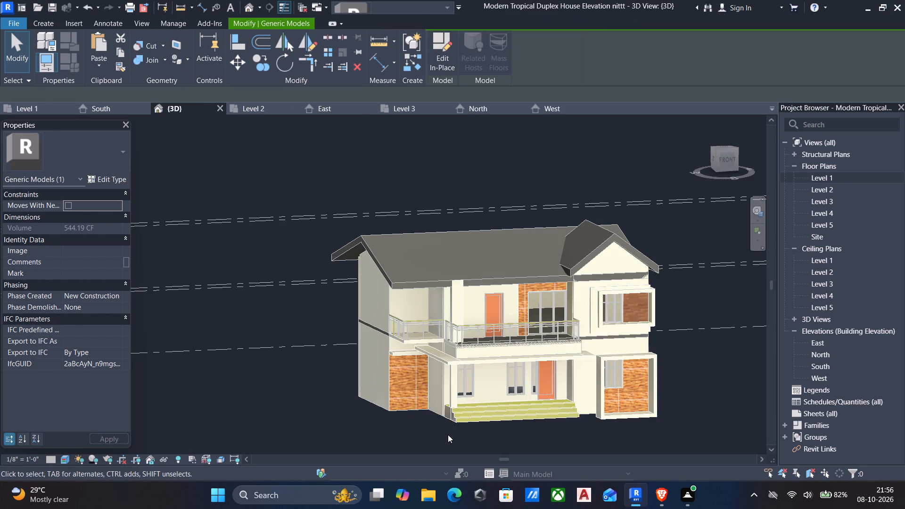
Create a new material named ashh for the two extrusions that form the entrance steps.
scroll(451, 438, "up", 4)
left_click(465, 405)
scroll(439, 392, "up", 4)
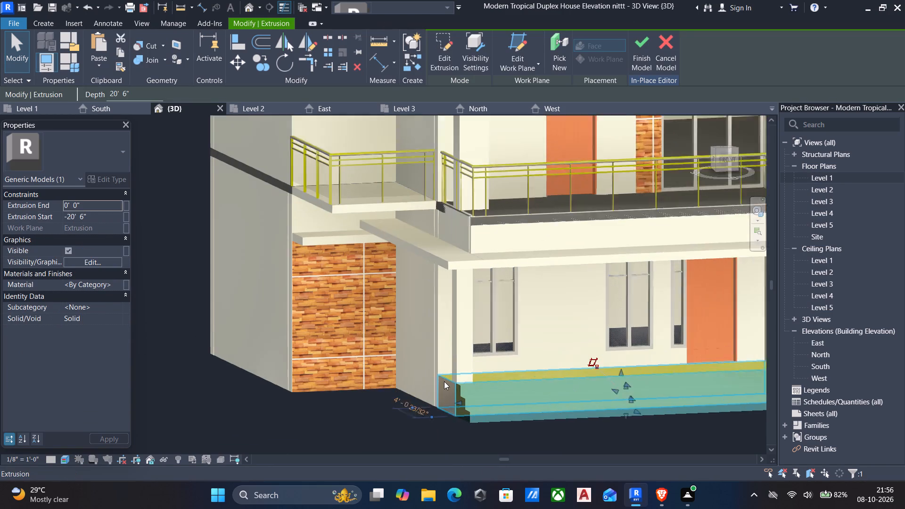
left_click(446, 377, "ctrl")
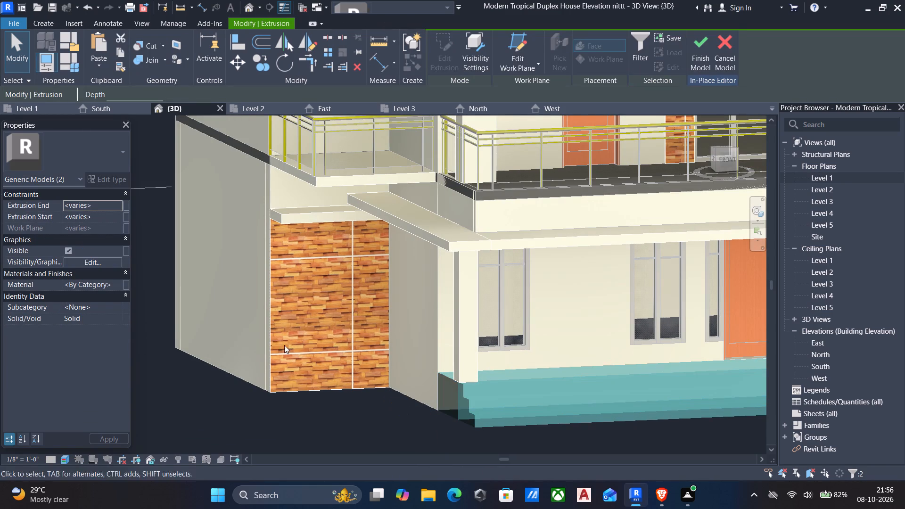
left_click(116, 285)
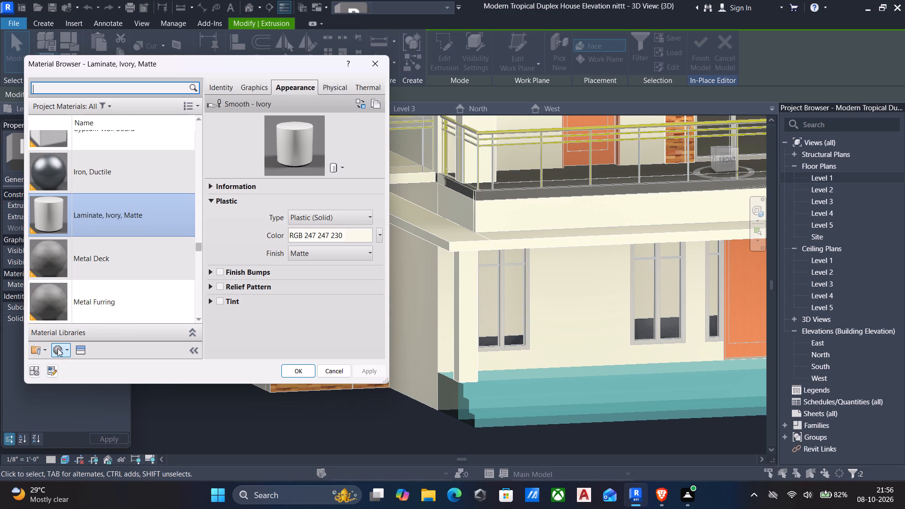
left_click(59, 347)
left_click(115, 368)
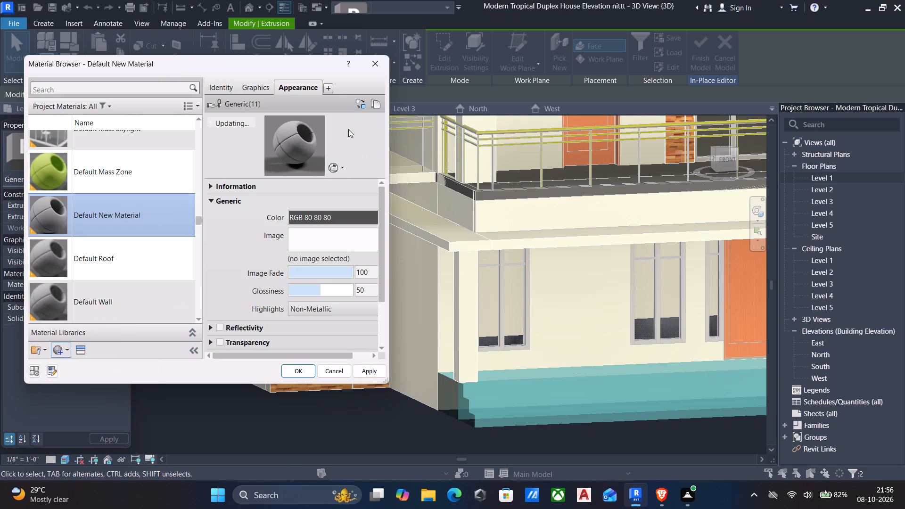
left_click(225, 87)
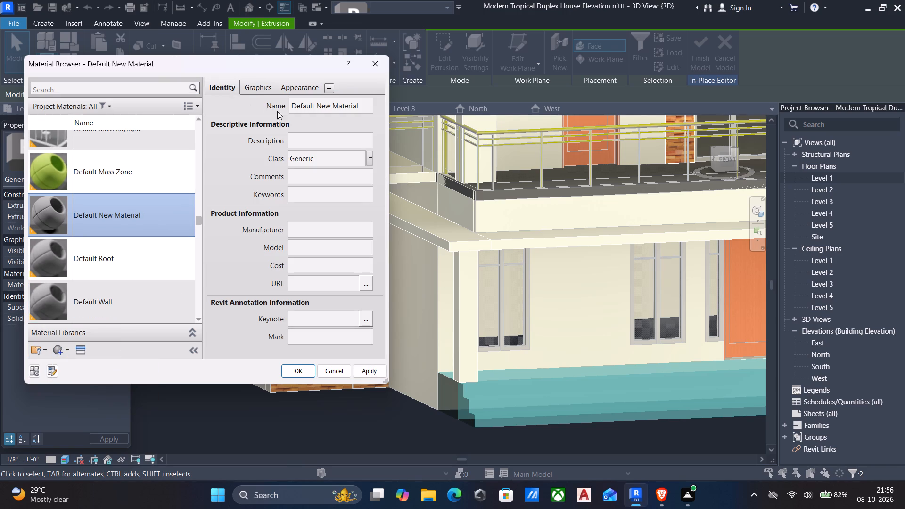
left_click(361, 107)
type("as")
type("hh")
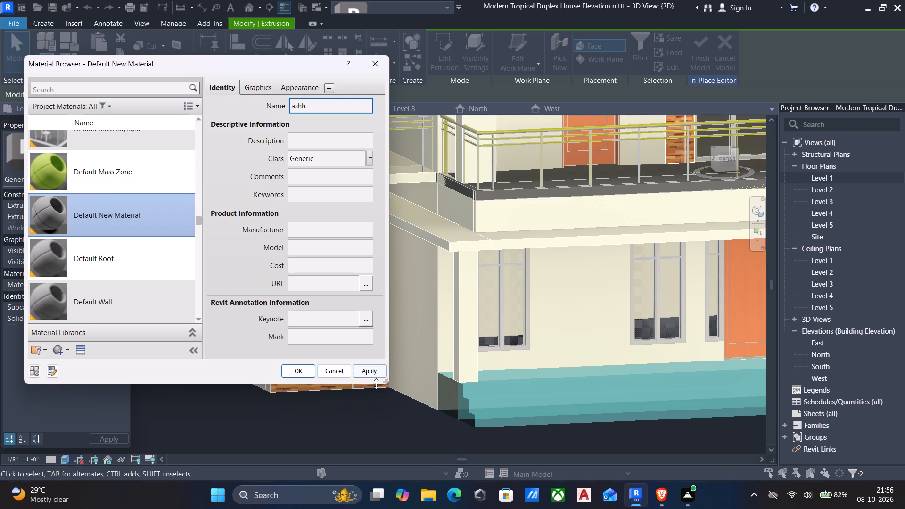
left_click(373, 372)
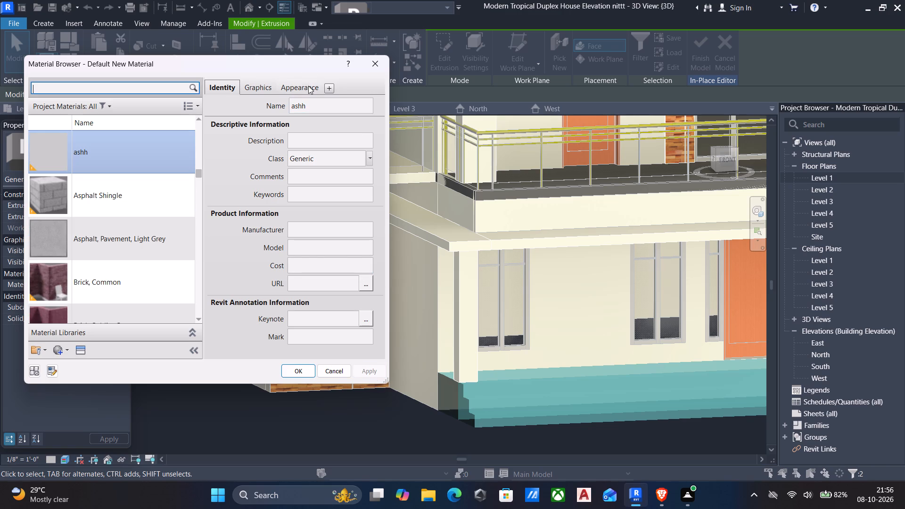
Give ashh the appearance colour RGB 131 131 131, assign it to both step extrusions and finish the in-place model.
left_click(308, 86)
left_click(326, 218)
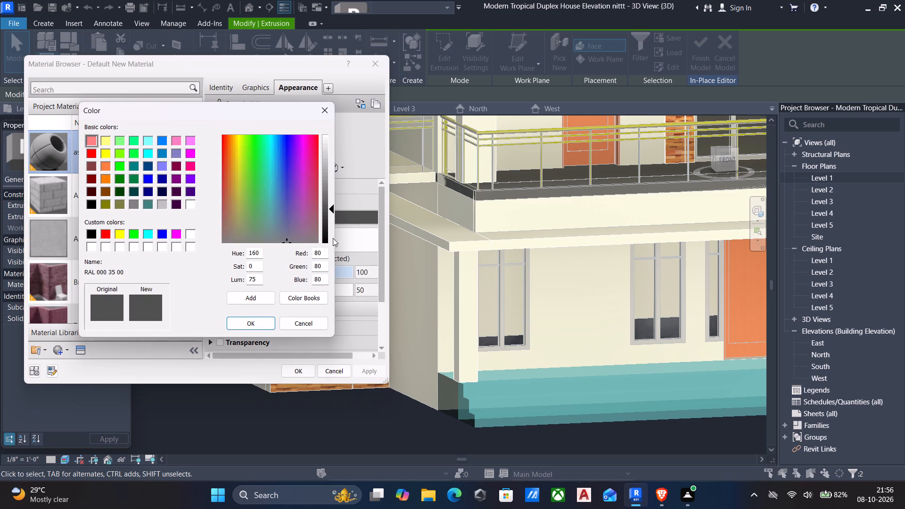
left_click(326, 182)
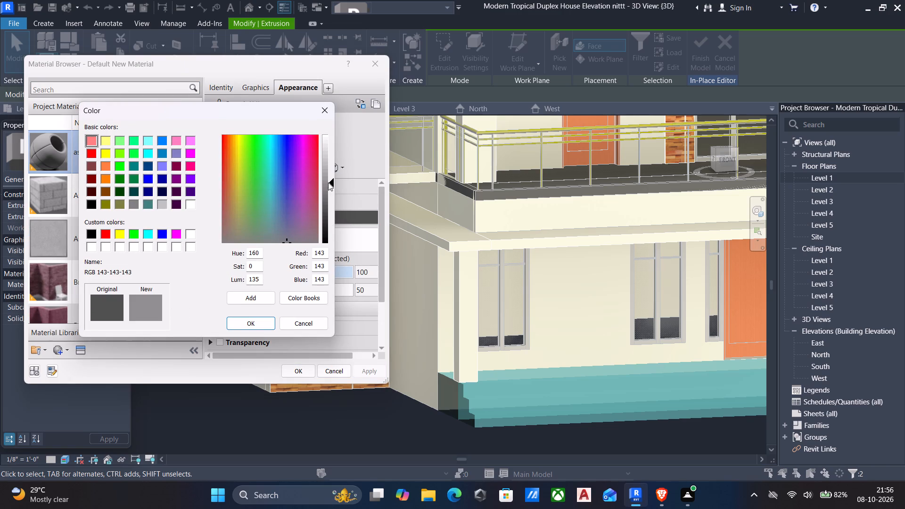
left_click(327, 187)
left_click(230, 326)
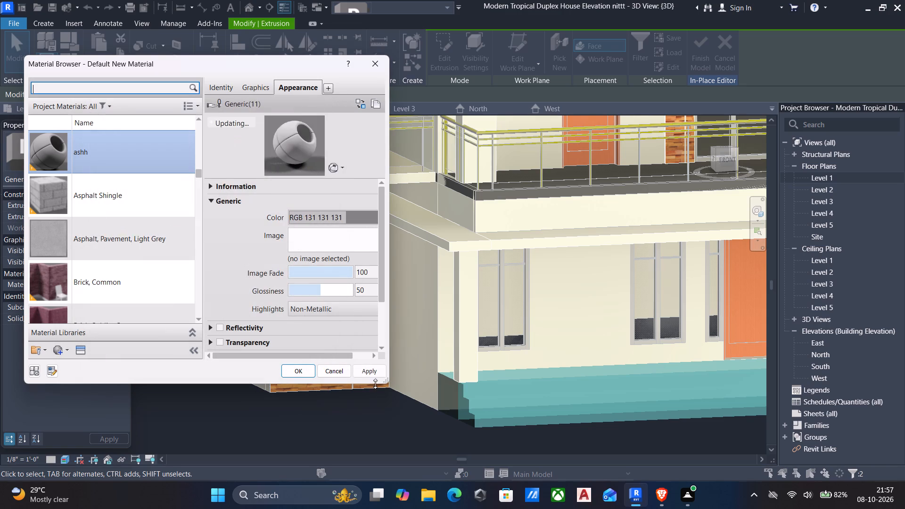
left_click(372, 375)
left_click(291, 370)
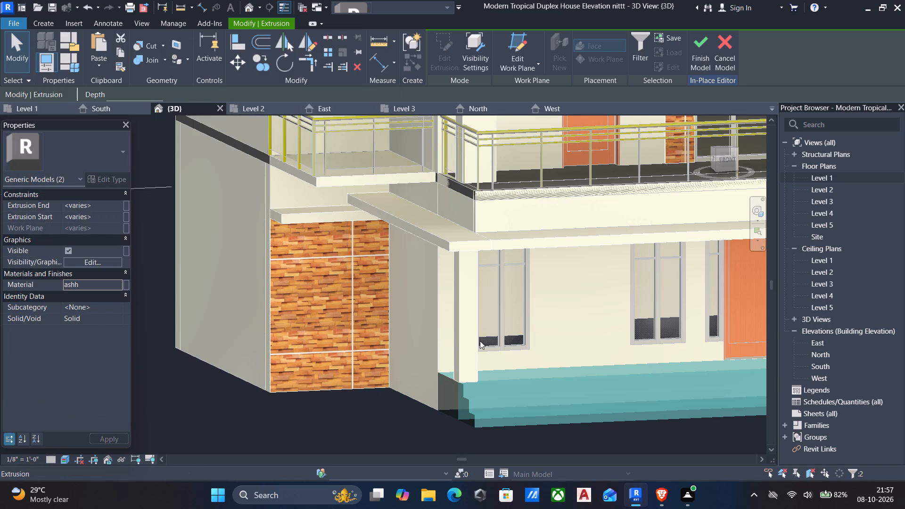
key("Escape")
scroll(481, 341, "up", 1)
middle_click_drag(482, 344, 344, 330)
scroll(344, 330, "down", 4)
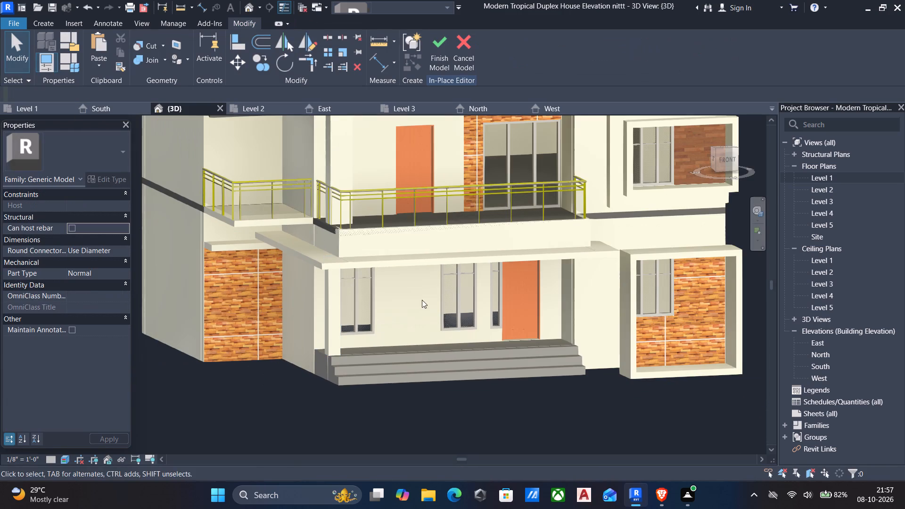
left_click(444, 50)
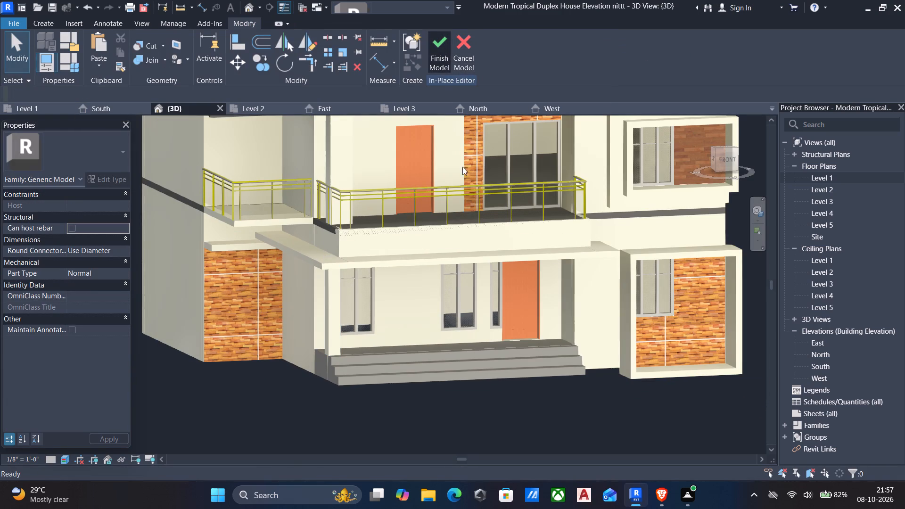
Open the layer assembly of the 6" roof type used for the front balcony slab.
middle_click_drag(473, 200, 454, 278)
scroll(381, 232, "down", 1)
scroll(380, 232, "up", 5)
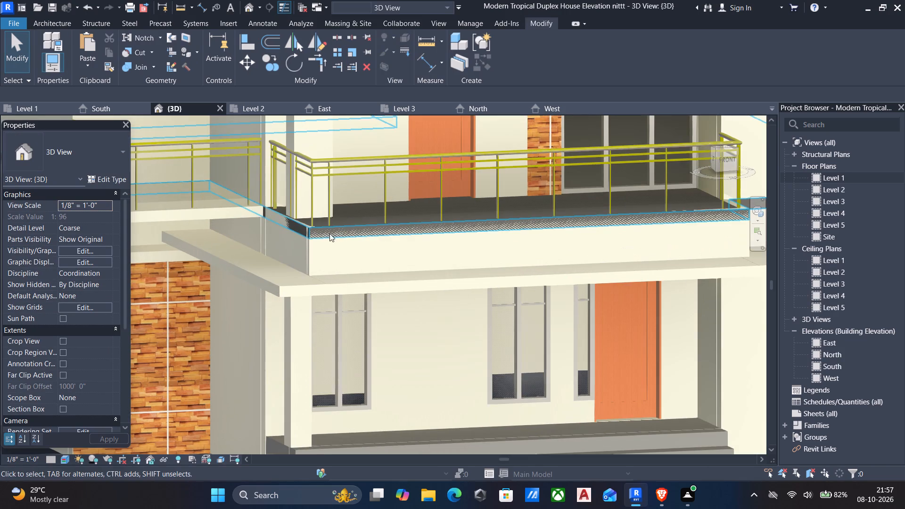
scroll(312, 228, "up", 5)
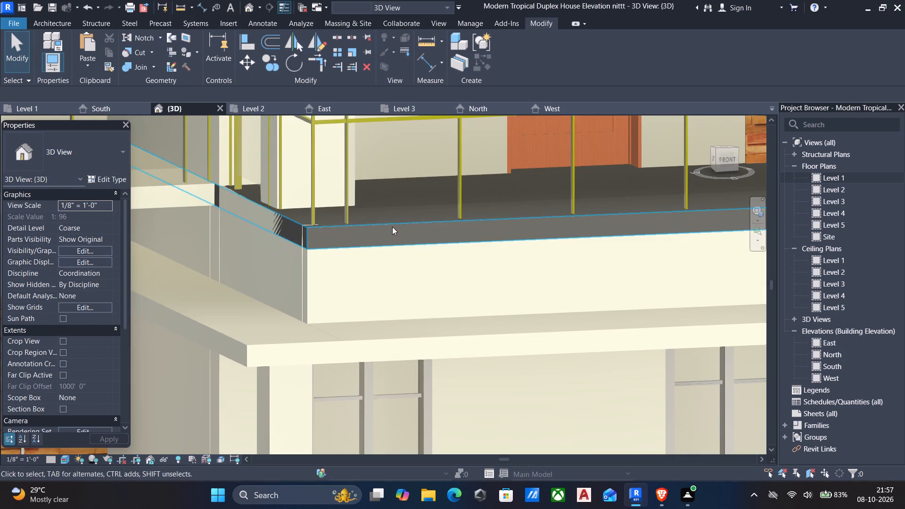
left_click(392, 227)
scroll(392, 227, "down", 5)
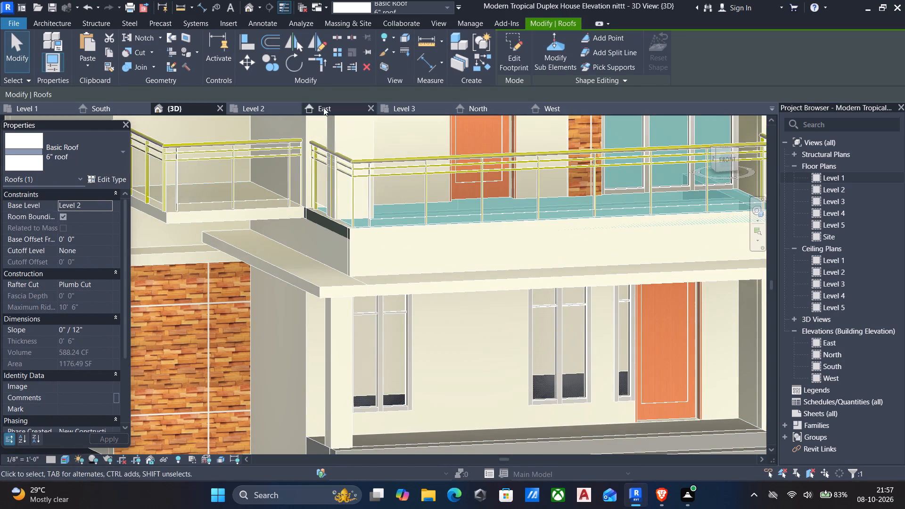
left_click(111, 181)
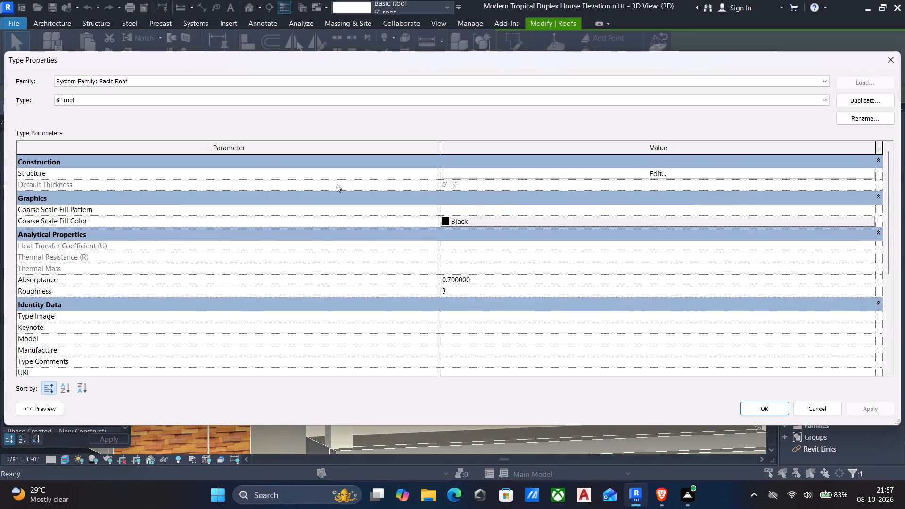
left_click(655, 176)
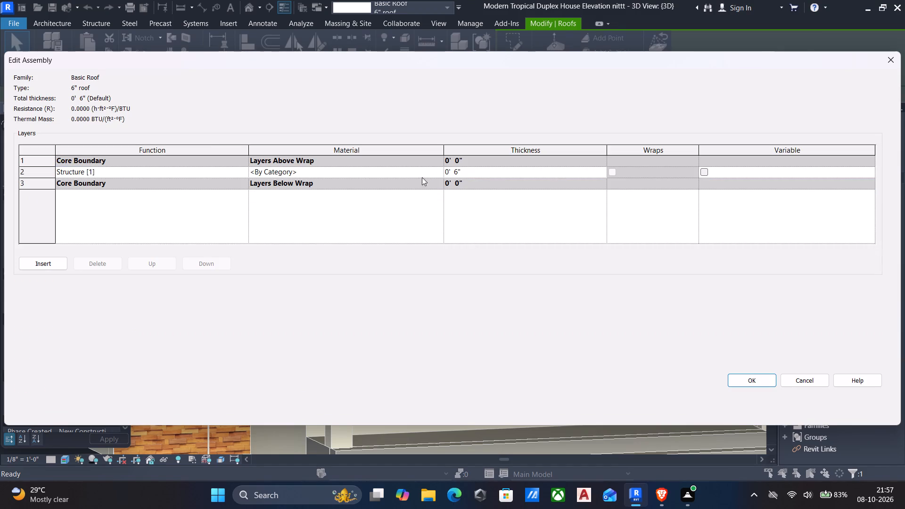
Assign the Laminate, Ivory, Matte material to the structure layer of the 6" roof type and deselect the slab.
left_click(441, 172)
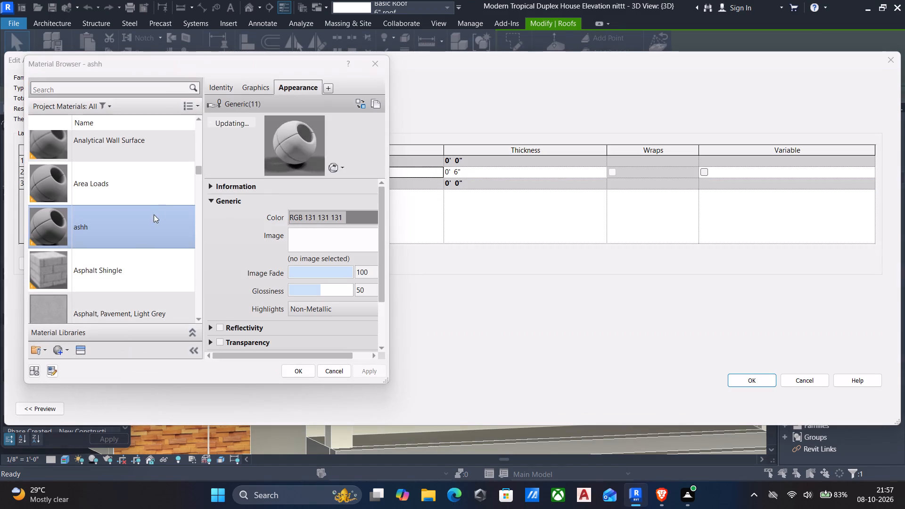
scroll(115, 287, "down", 12)
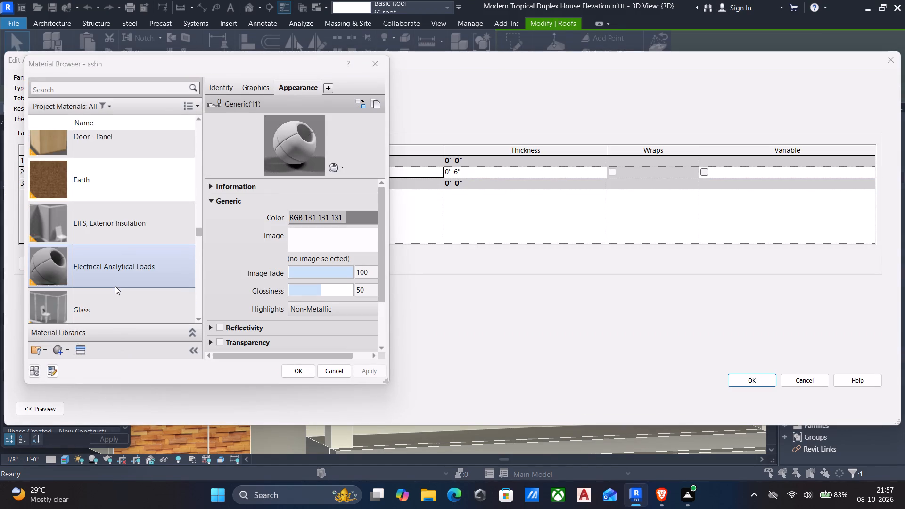
scroll(115, 286, "down", 6)
scroll(115, 286, "up", 2)
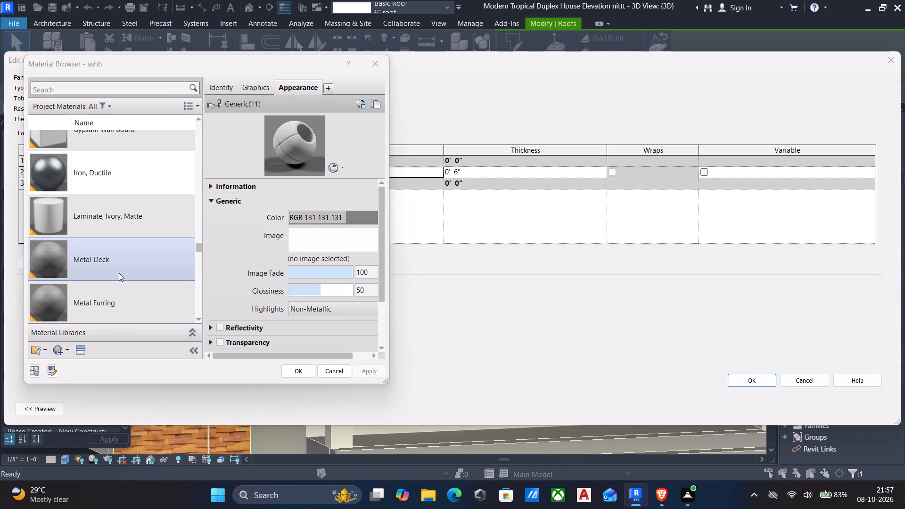
scroll(118, 275, "up", 1)
left_click(122, 223)
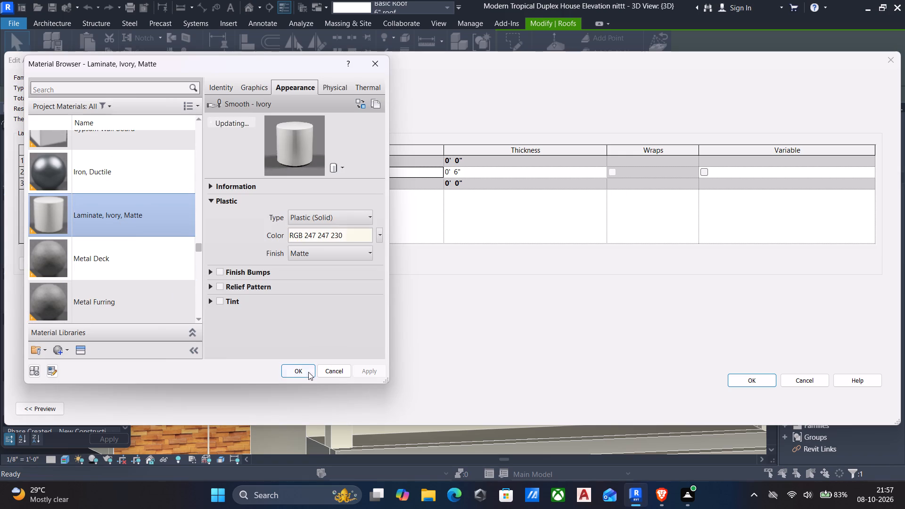
left_click(309, 373)
left_click(755, 377)
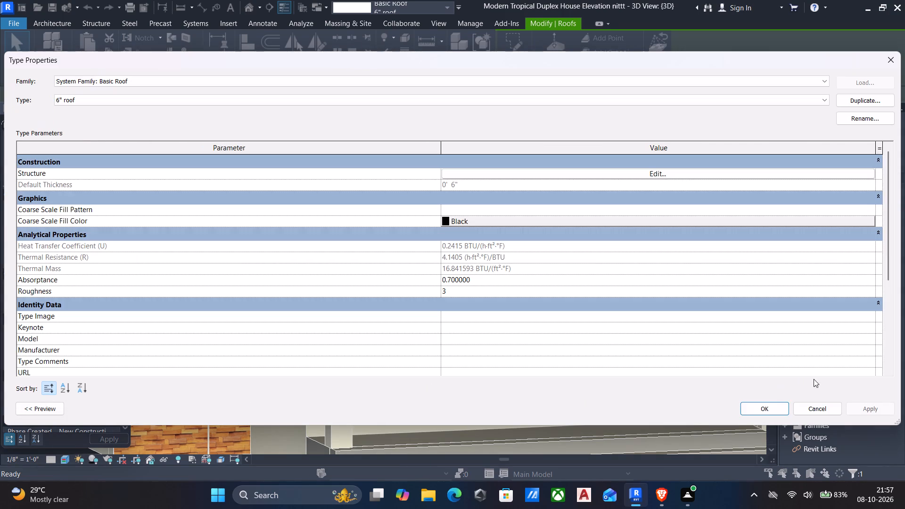
left_click(874, 406)
left_click(764, 409)
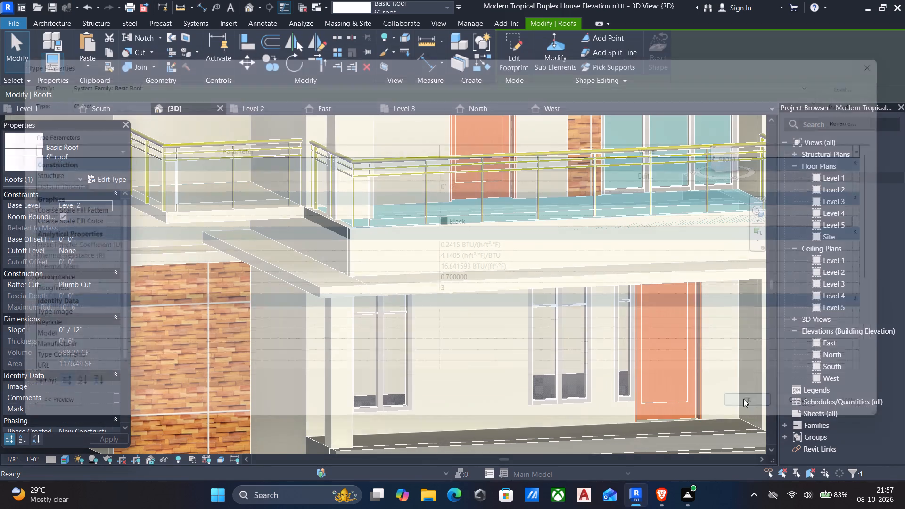
scroll(604, 323, "down", 6)
middle_click_drag(597, 331, 578, 366)
scroll(579, 365, "up", 4)
scroll(604, 322, "down", 5)
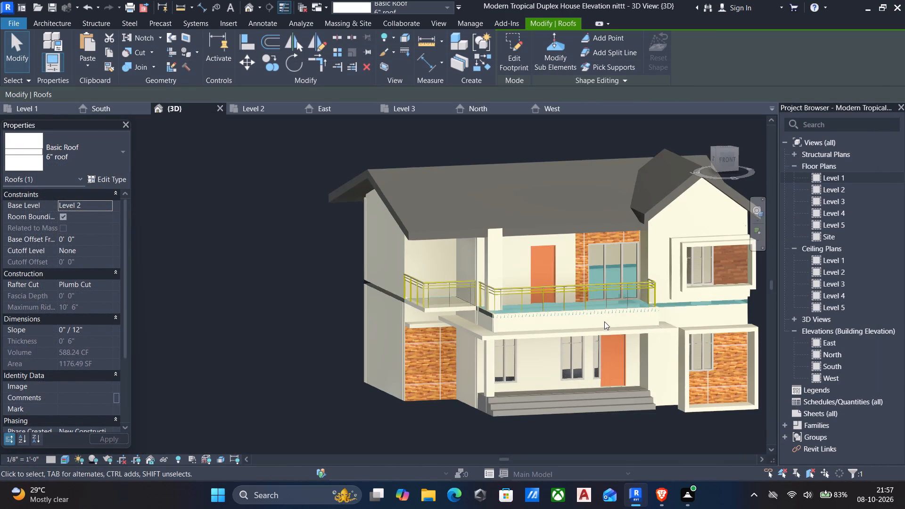
key("Escape")
Create a new material named mulions from the material setting of the 2.5" x 5" rectangular mullion type.
middle_click_drag(609, 325, 520, 355)
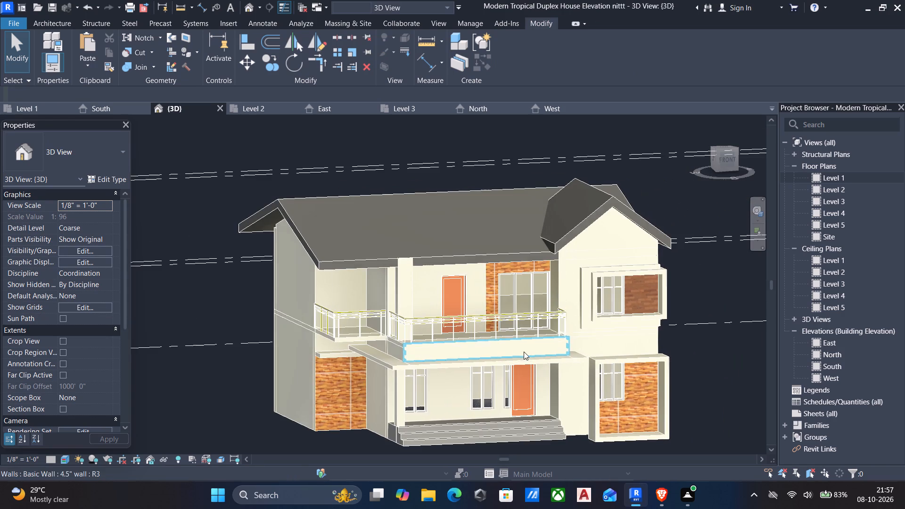
scroll(539, 344, "up", 5)
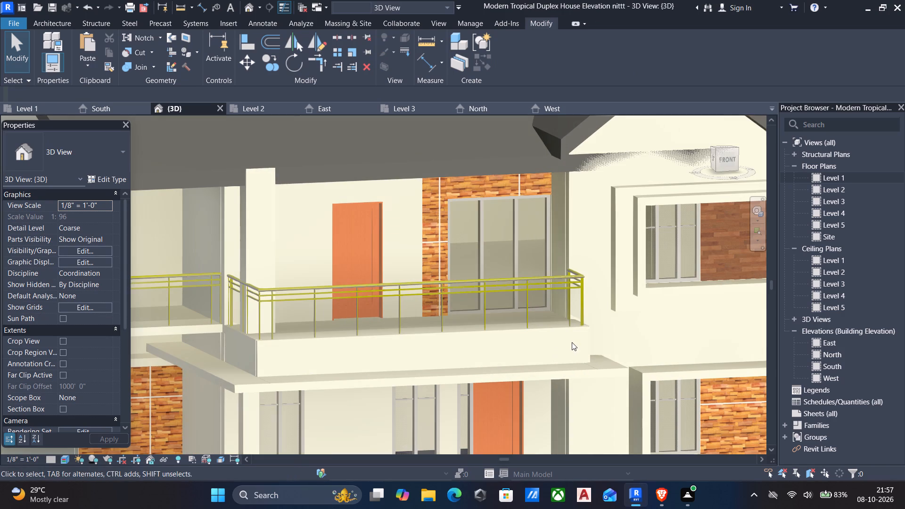
middle_click_drag(572, 345, 545, 323)
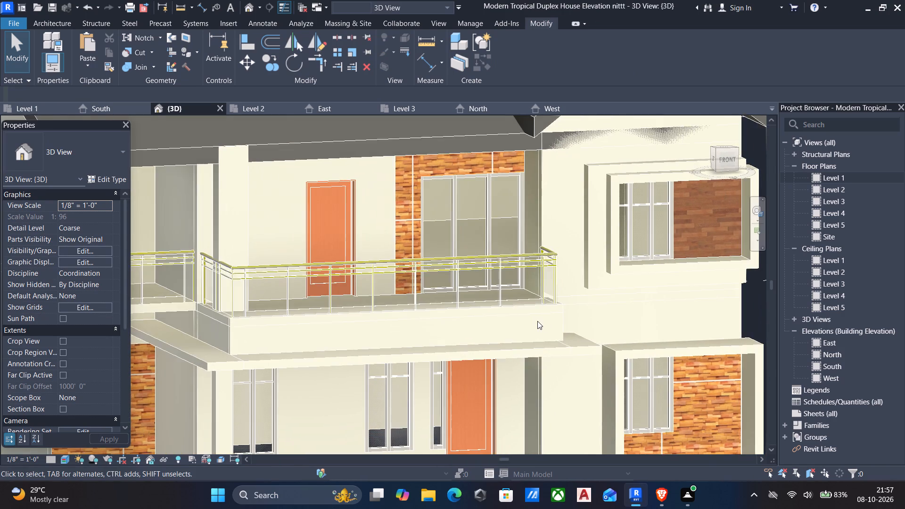
scroll(537, 321, "down", 2)
middle_click_drag(537, 322, 540, 334)
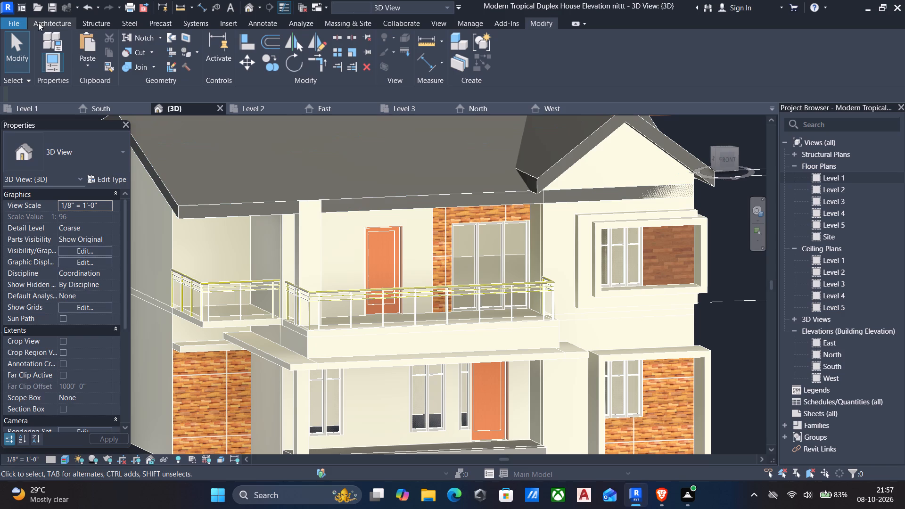
left_click(53, 21)
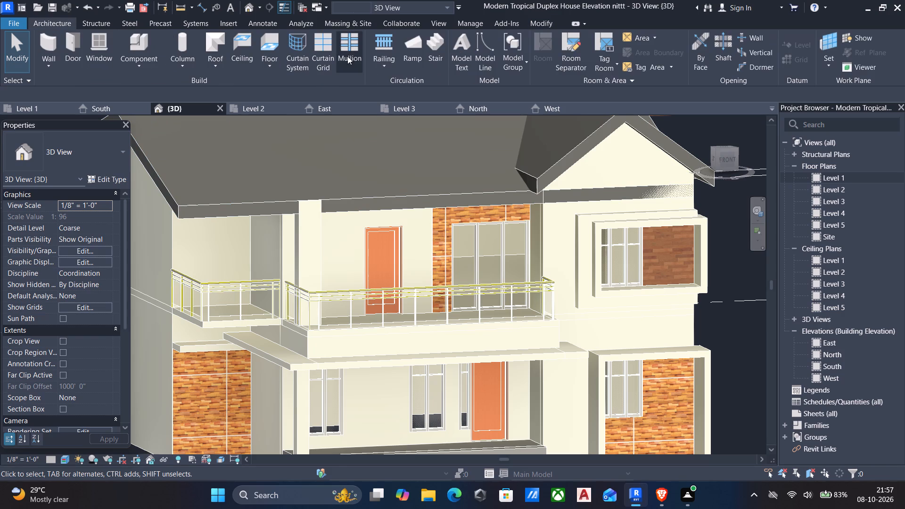
left_click(349, 50)
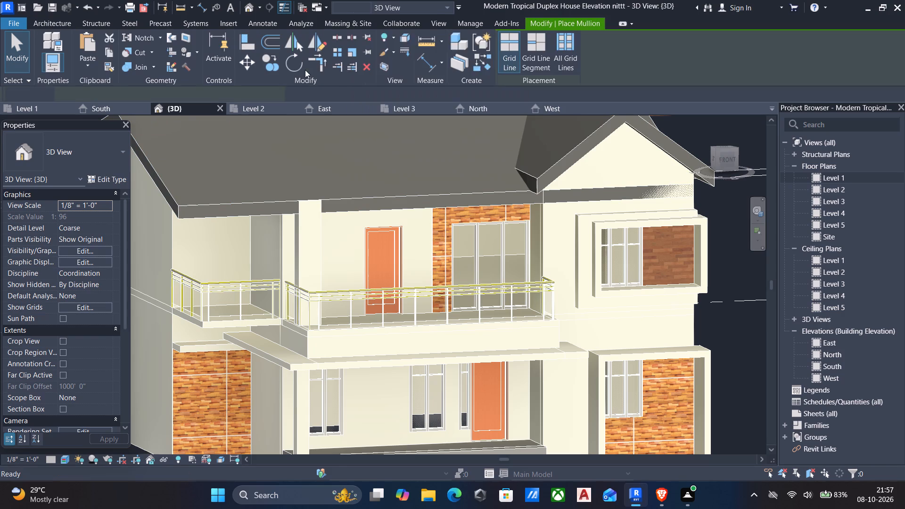
left_click(110, 173)
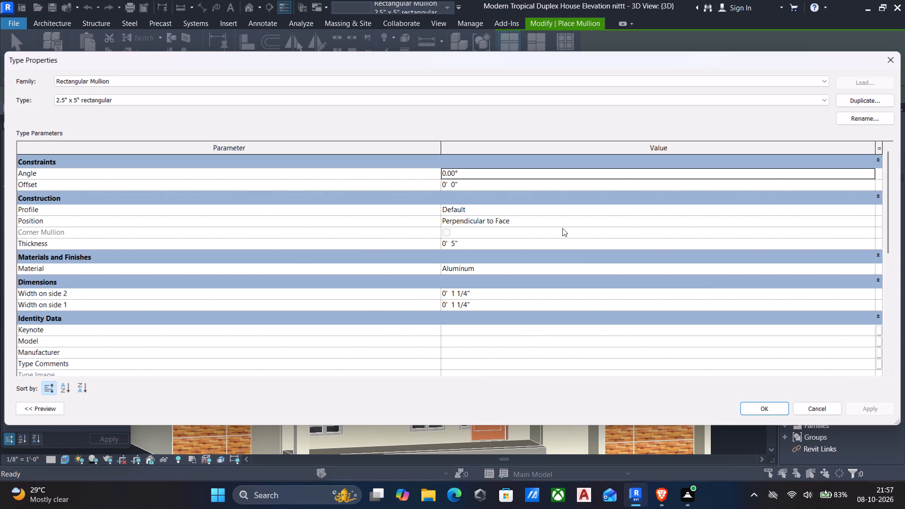
left_click(871, 270)
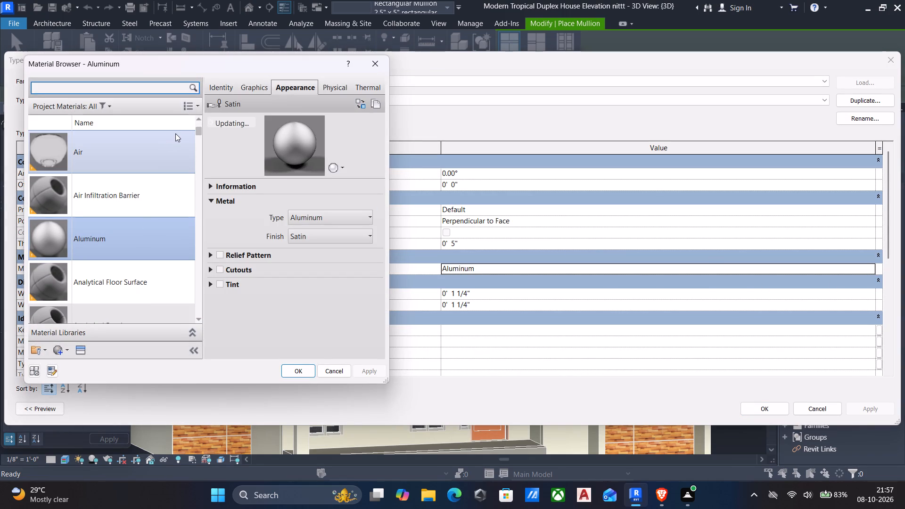
left_click(58, 349)
left_click(91, 365)
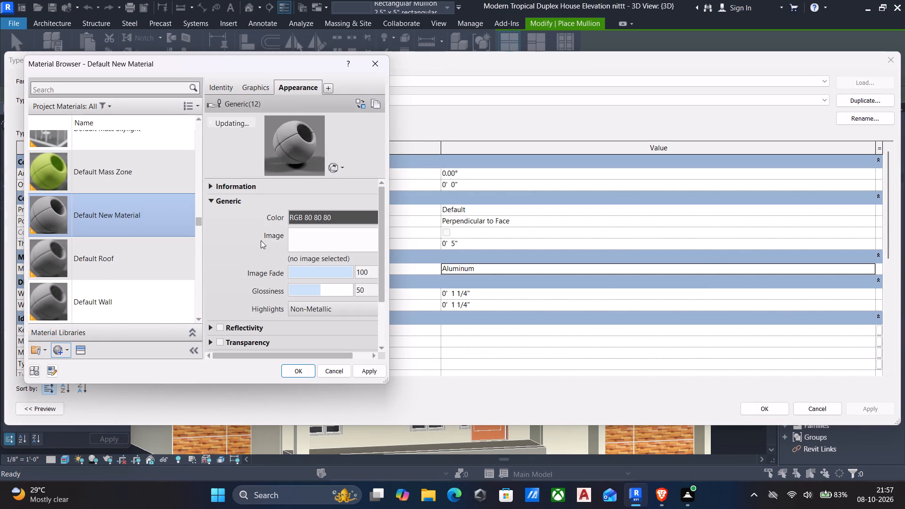
left_click(213, 87)
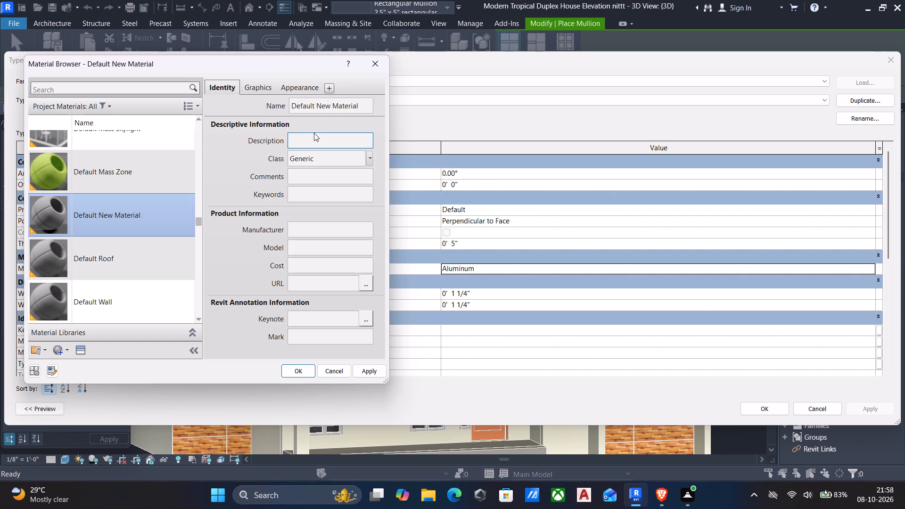
left_click(366, 108)
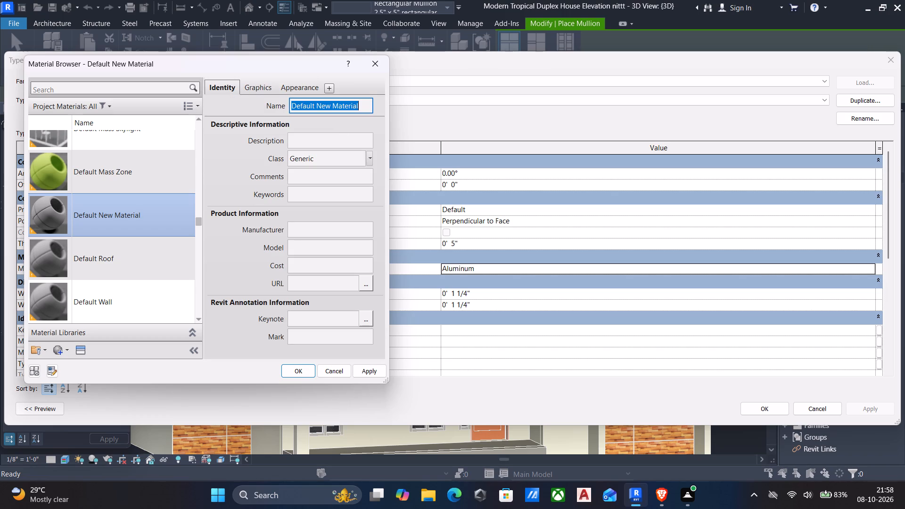
key("m")
type("ulion")
key("s")
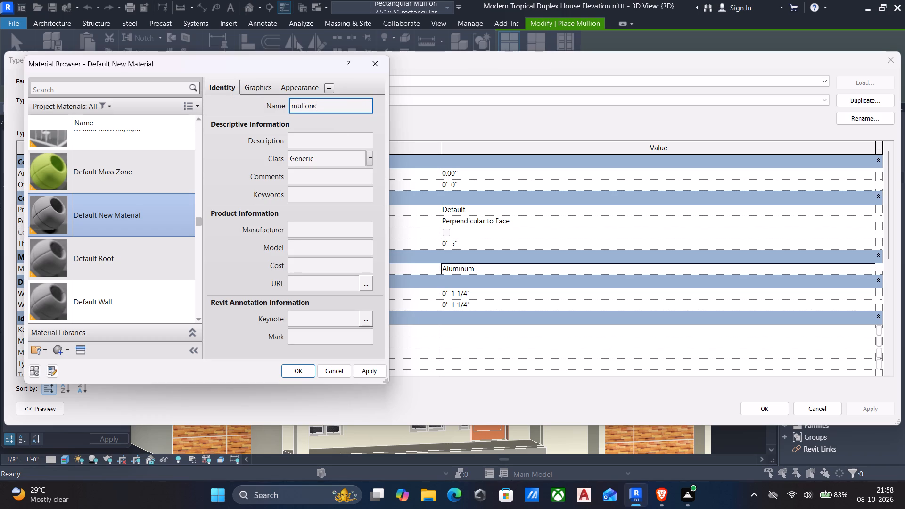
left_click(375, 374)
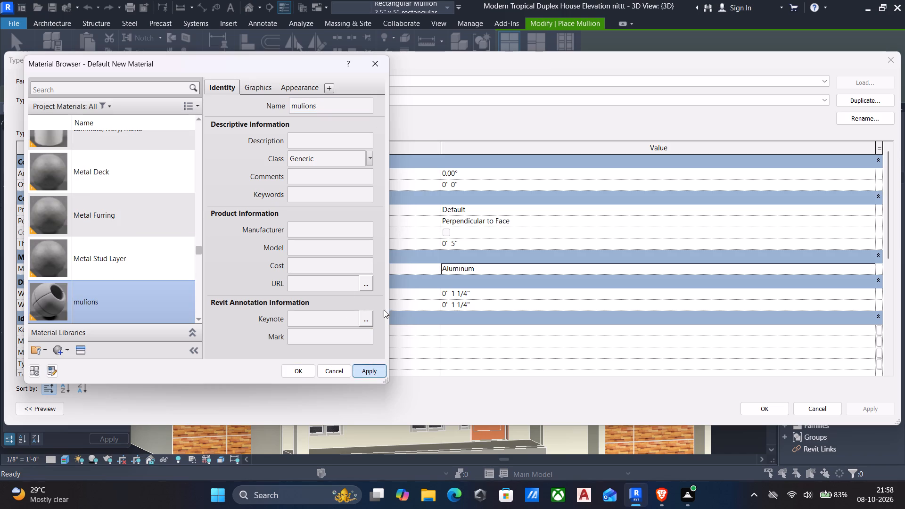
Give mulions the Bronze - Patina appearance from the Metal: Bronze category and assign it to the 2.5" x 5" rectangular mullion type.
left_click(300, 85)
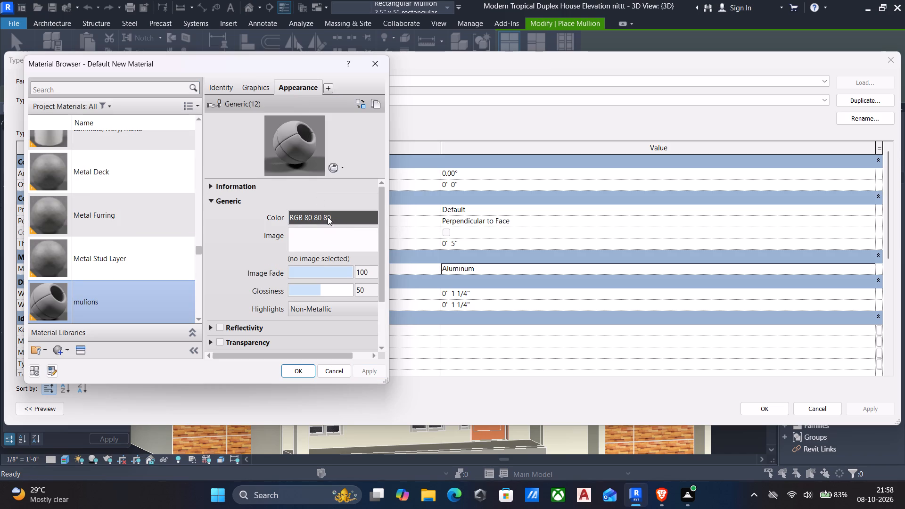
left_click(81, 348)
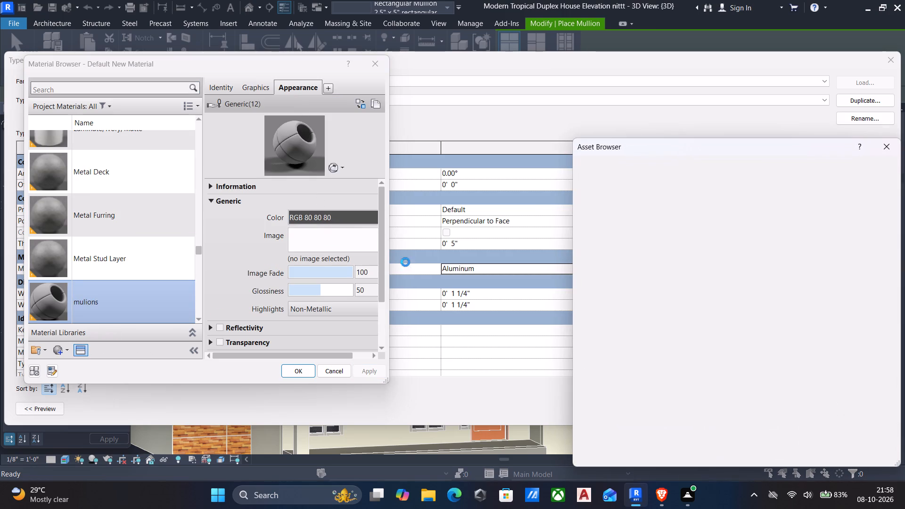
left_click(574, 230)
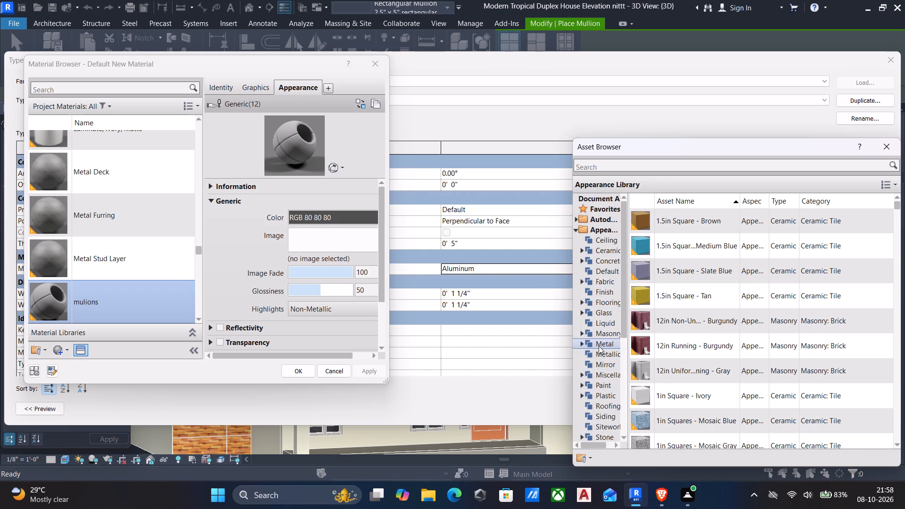
left_click(599, 346)
scroll(672, 288, "down", 12)
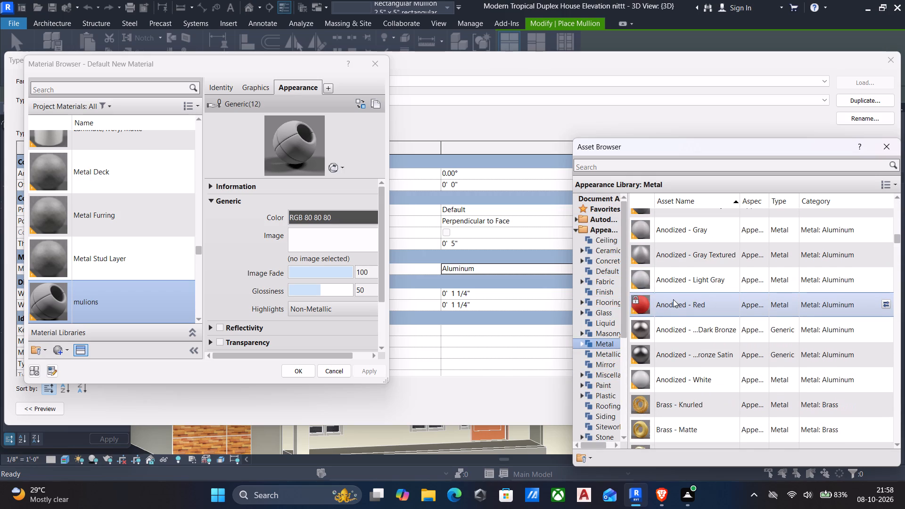
scroll(673, 299, "down", 10)
scroll(685, 294, "up", 3)
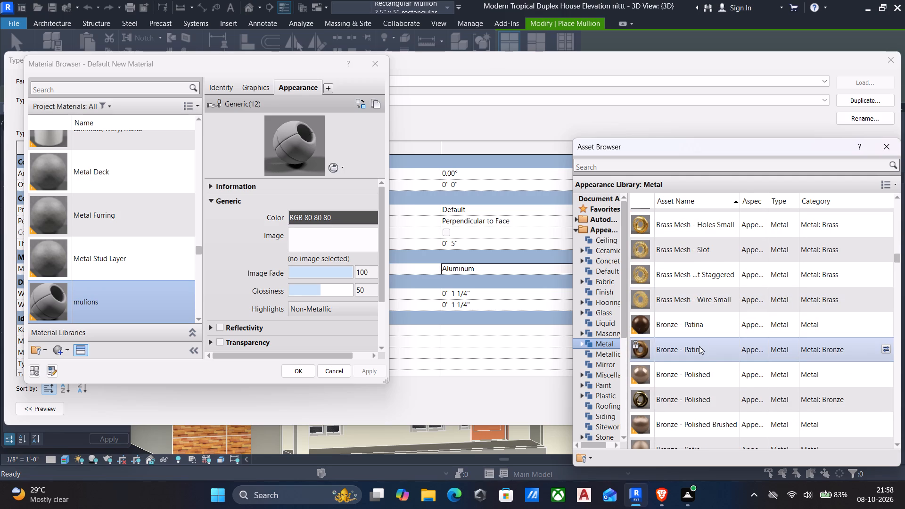
double_click(699, 347)
left_click(372, 364)
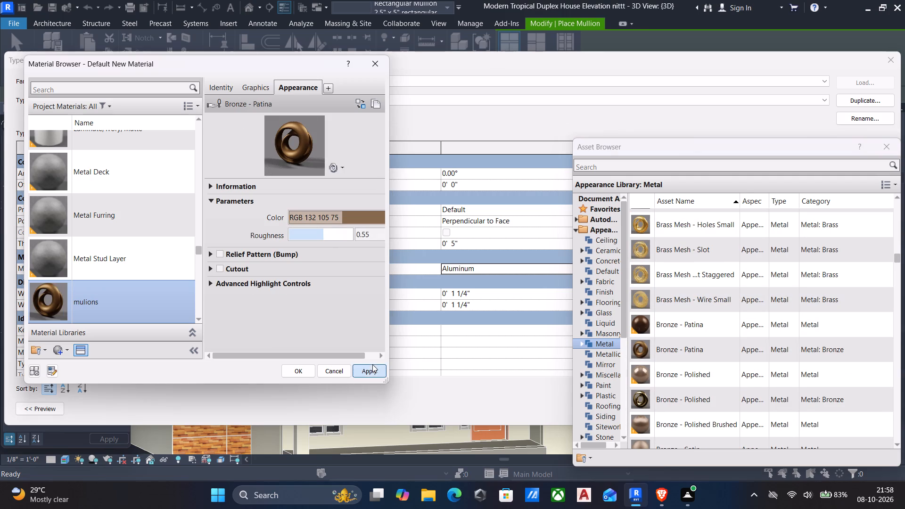
left_click(299, 368)
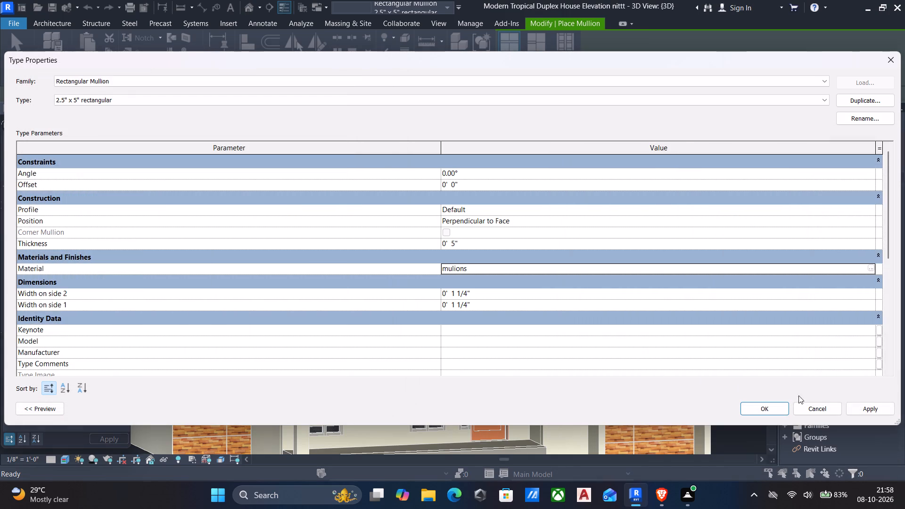
left_click(868, 406)
left_click(759, 406)
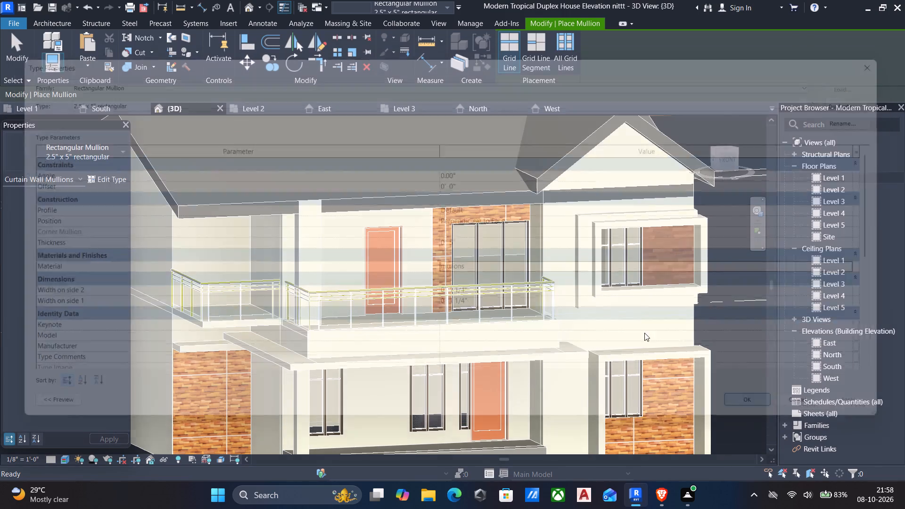
Assign the mulions material to the 1" Square rectangular mullion type and leave mullion placement.
scroll(529, 288, "down", 2)
scroll(485, 272, "up", 4)
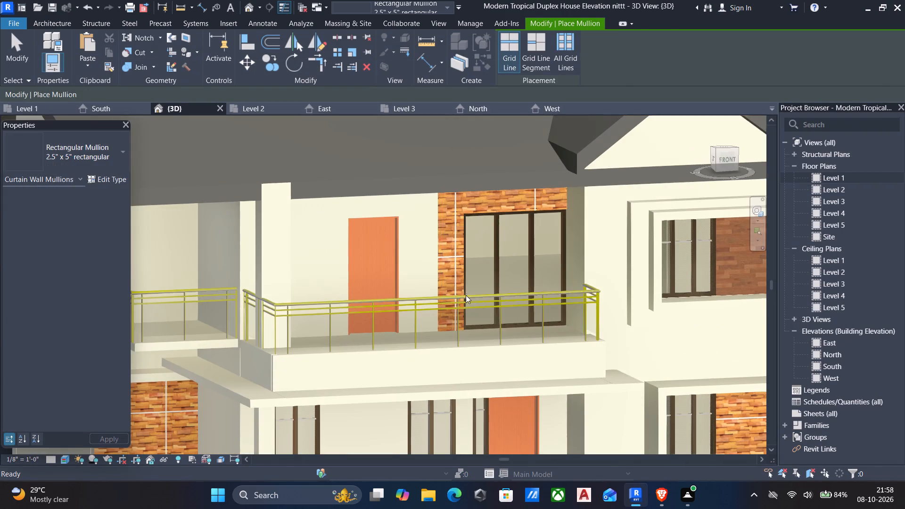
scroll(466, 300, "down", 5)
left_click(111, 148)
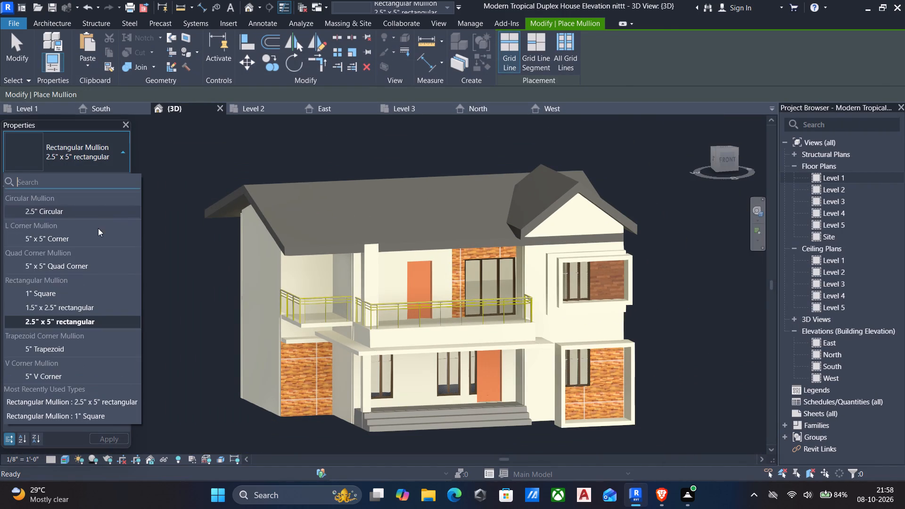
left_click(68, 294)
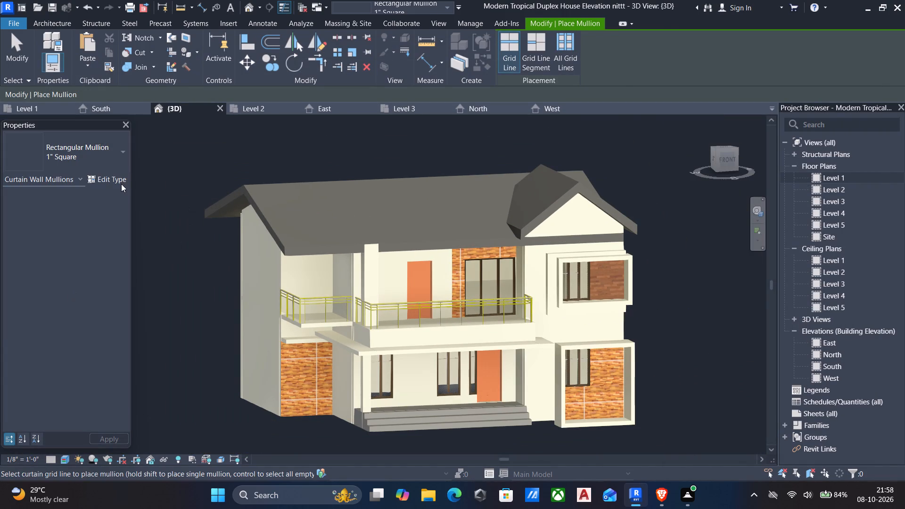
left_click(113, 180)
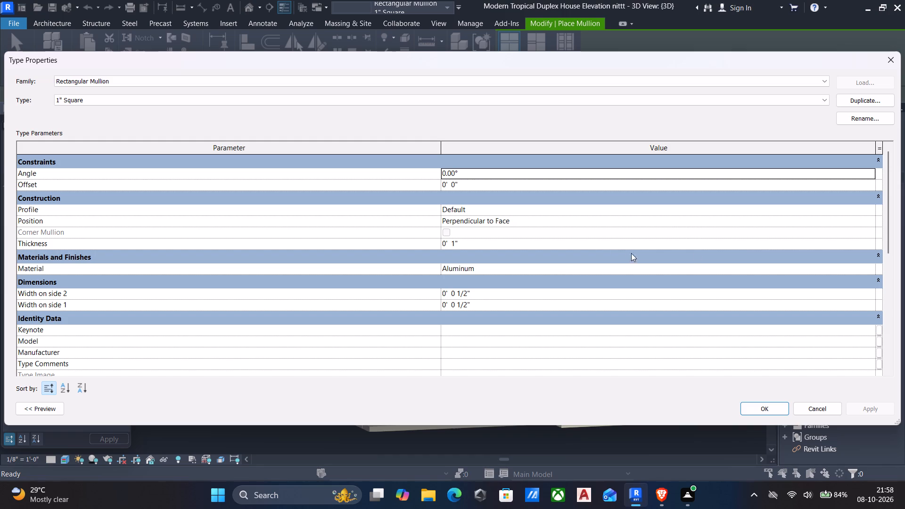
left_click(872, 269)
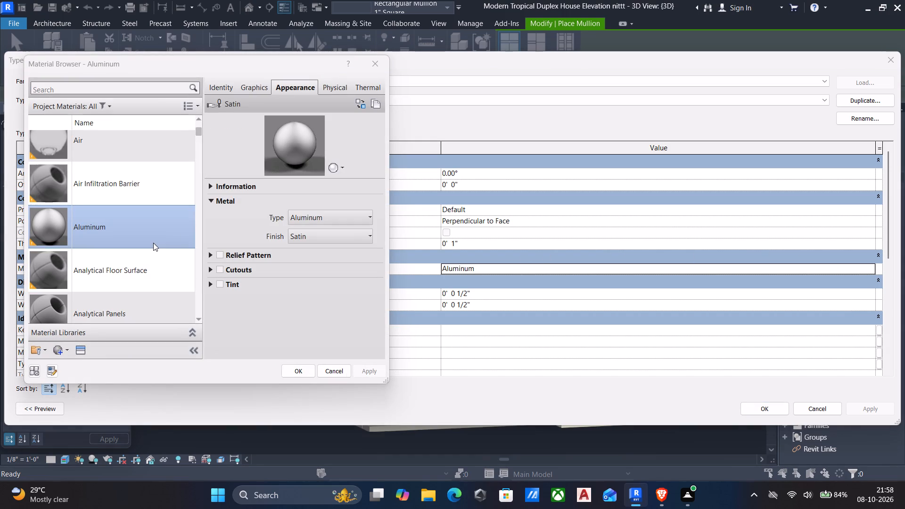
scroll(153, 243, "down", 18)
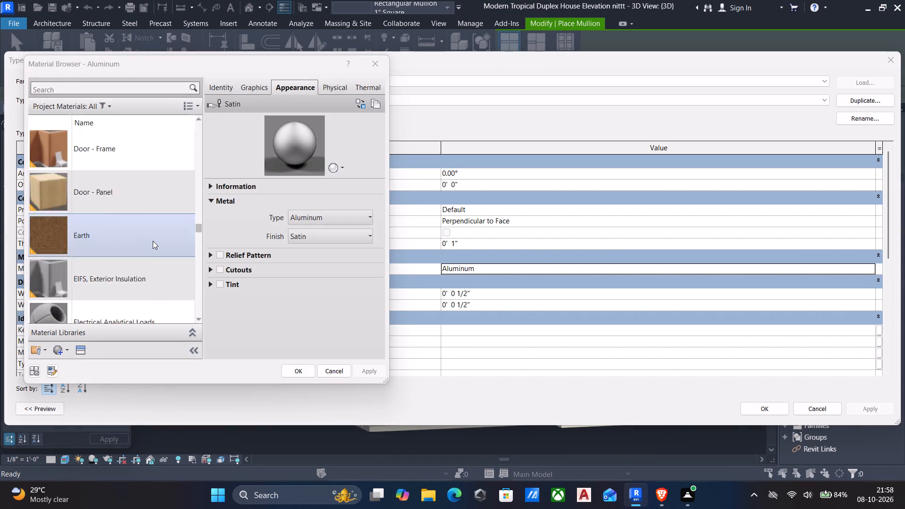
scroll(153, 241, "down", 2)
scroll(153, 239, "up", 1)
scroll(153, 239, "down", 4)
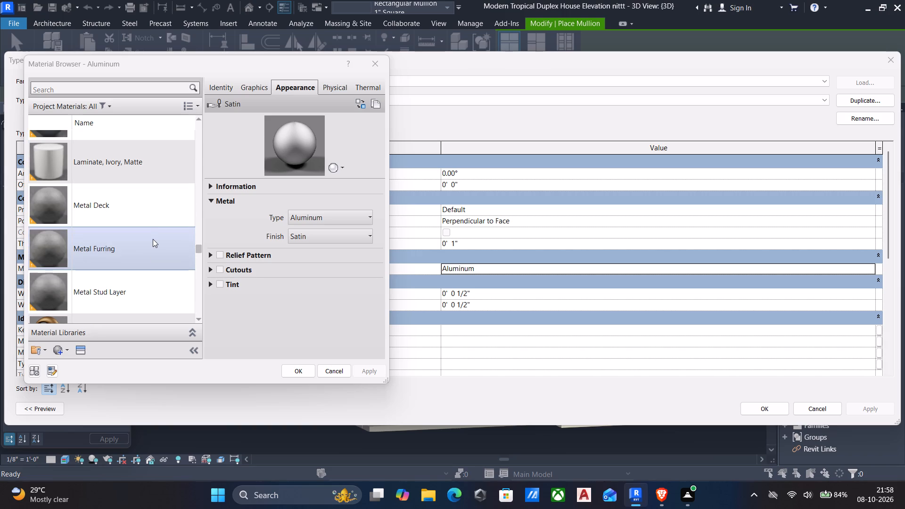
scroll(140, 221, "down", 3)
scroll(139, 220, "up", 2)
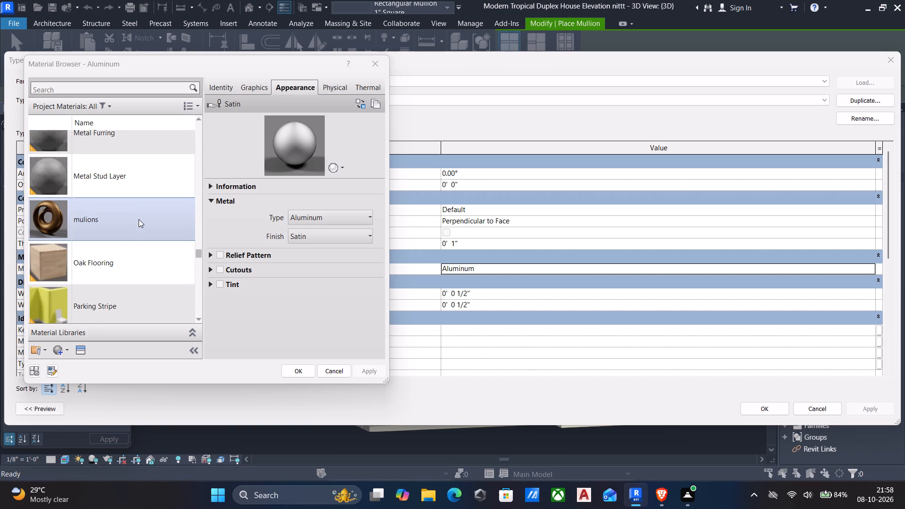
left_click(139, 219)
left_click(299, 366)
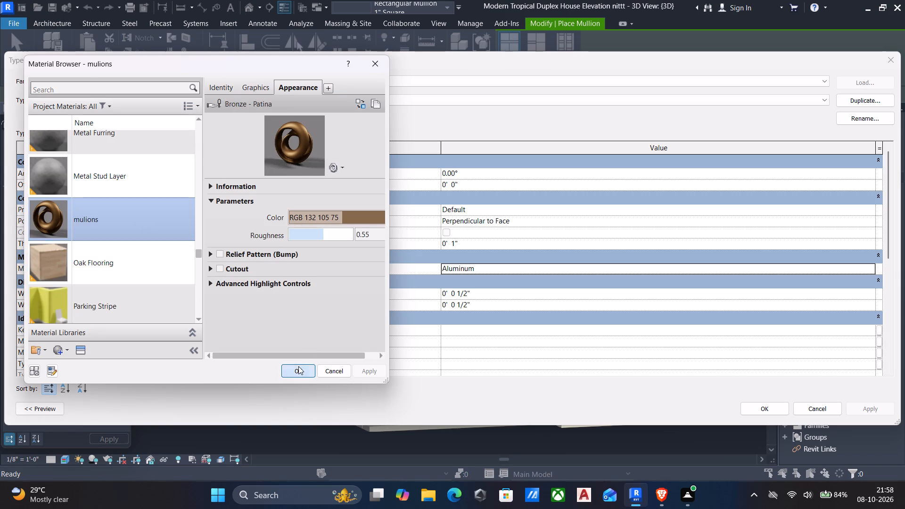
left_click(882, 402)
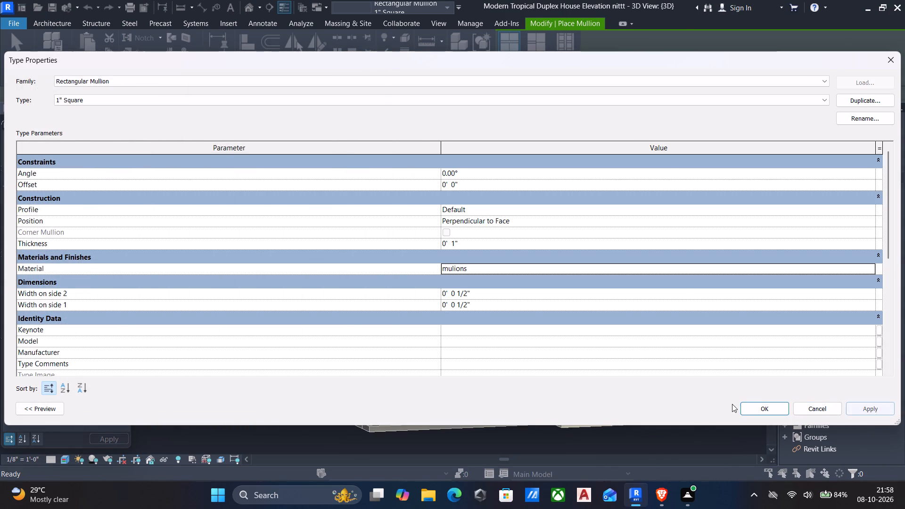
left_click(750, 409)
middle_click_drag(493, 305, 509, 310)
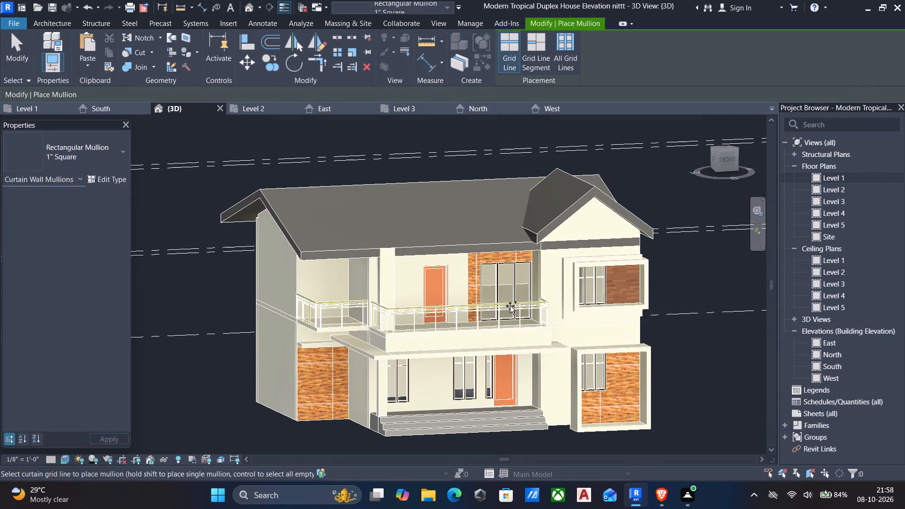
middle_click(506, 296)
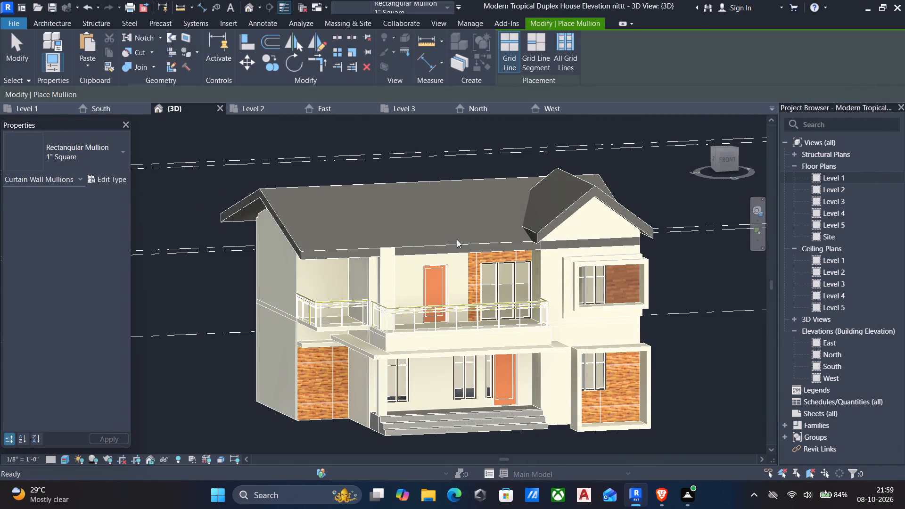
key("Escape")
Create a new material named rooof from the structure layer of the main roof's Generic - 12" type.
left_click(335, 242)
left_click(333, 254)
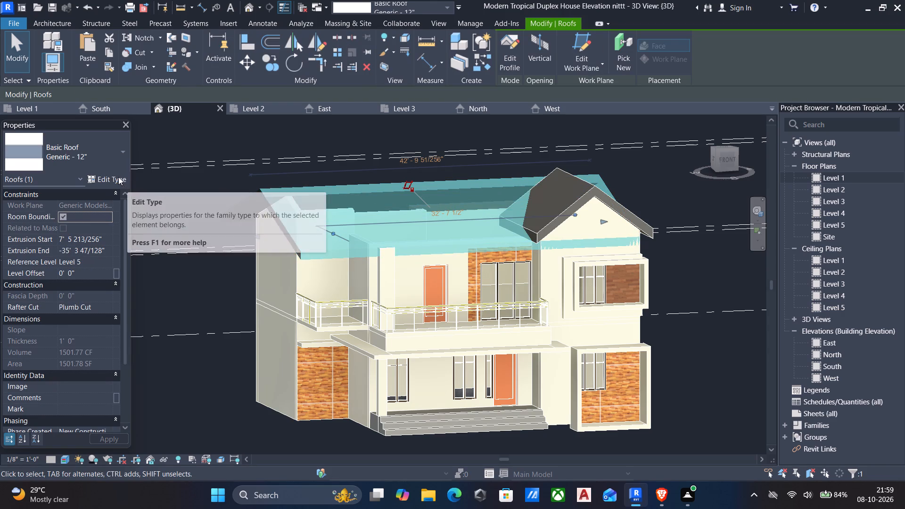
left_click(117, 177)
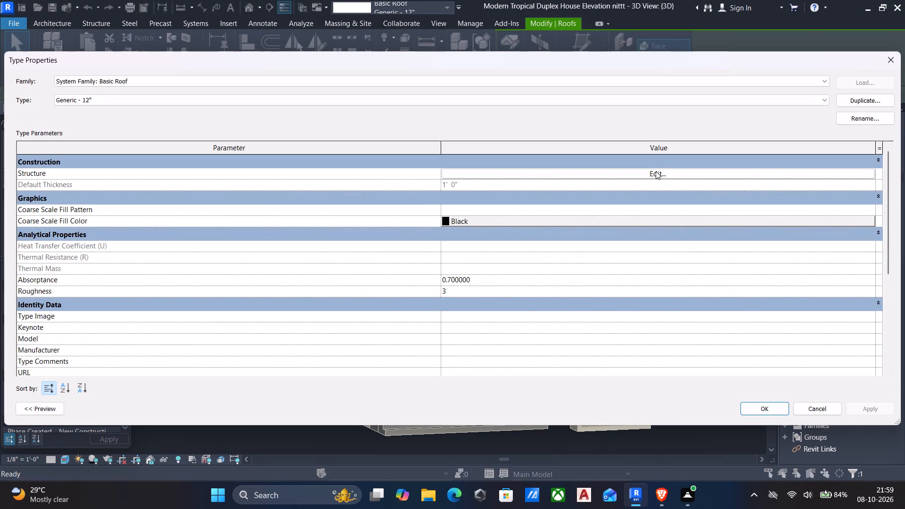
left_click(656, 171)
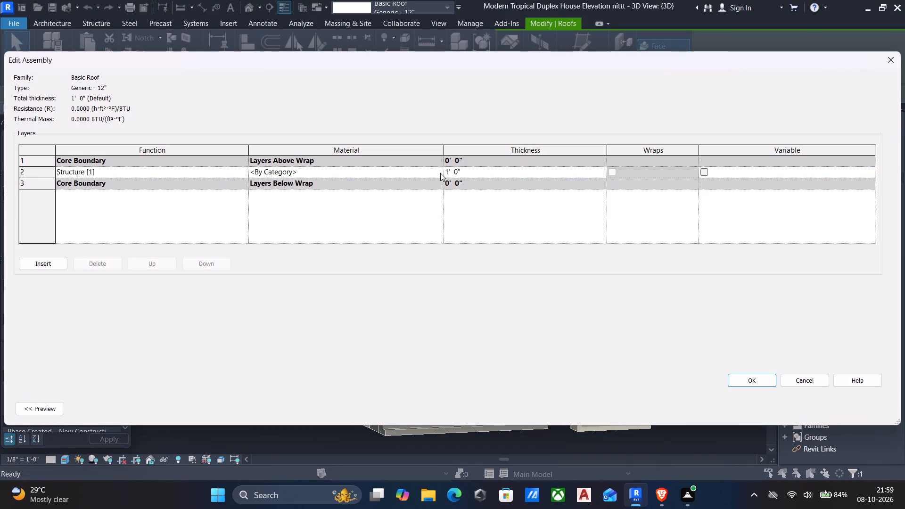
left_click(441, 173)
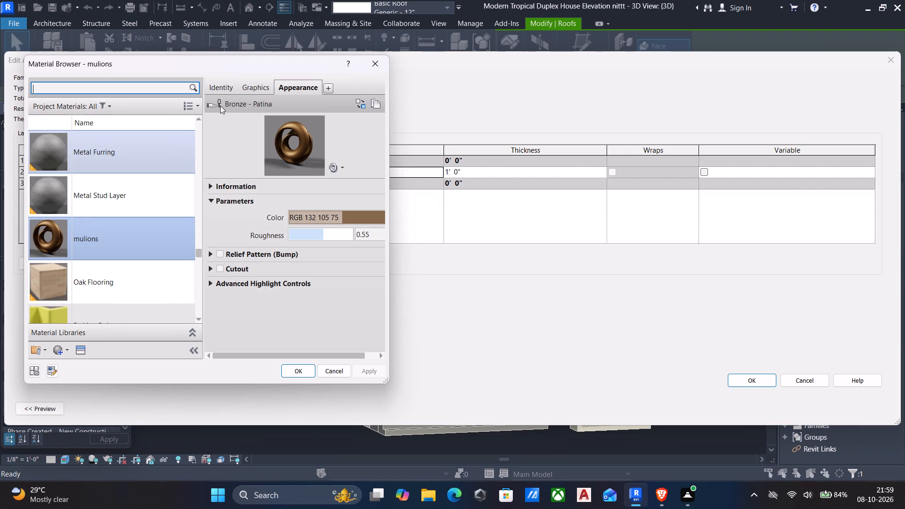
left_click(57, 352)
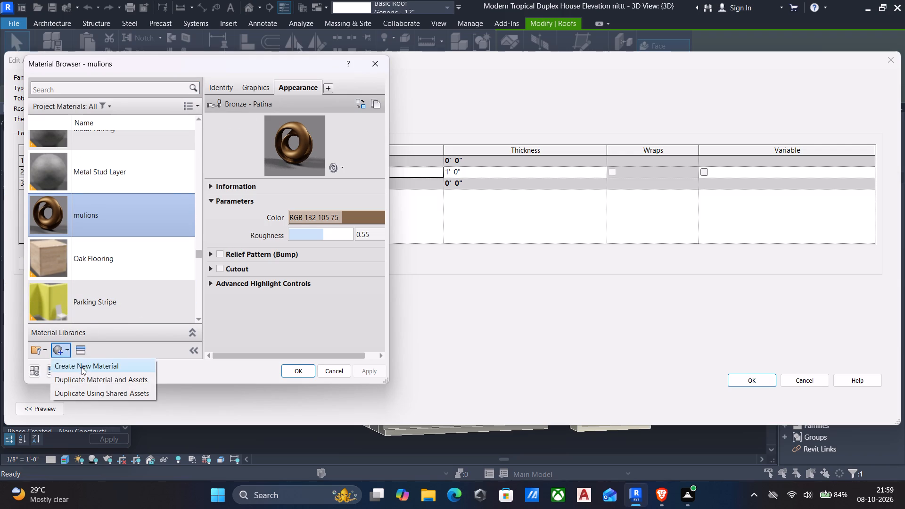
left_click(82, 368)
left_click(218, 92)
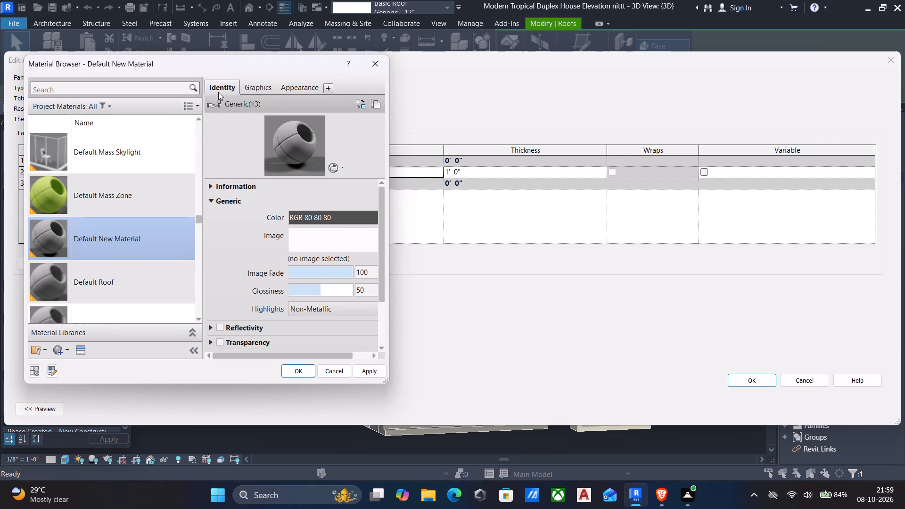
left_click(367, 105)
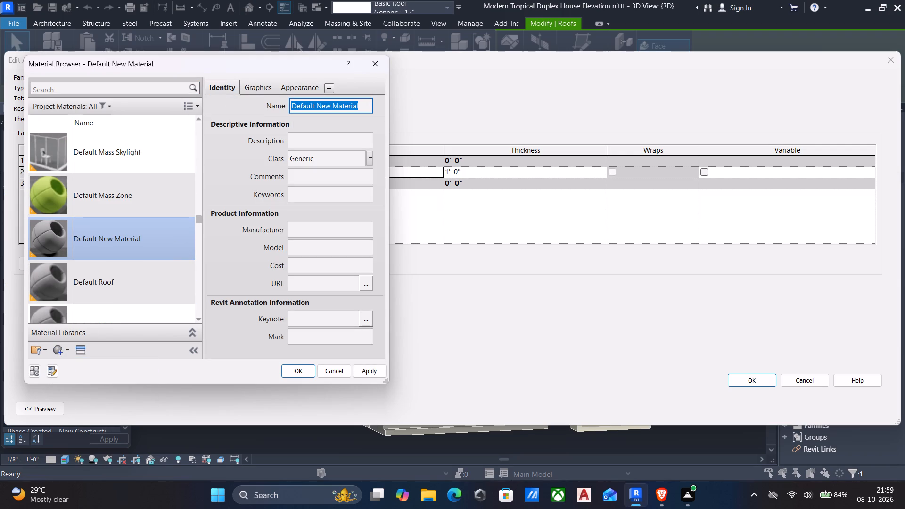
type("rooof")
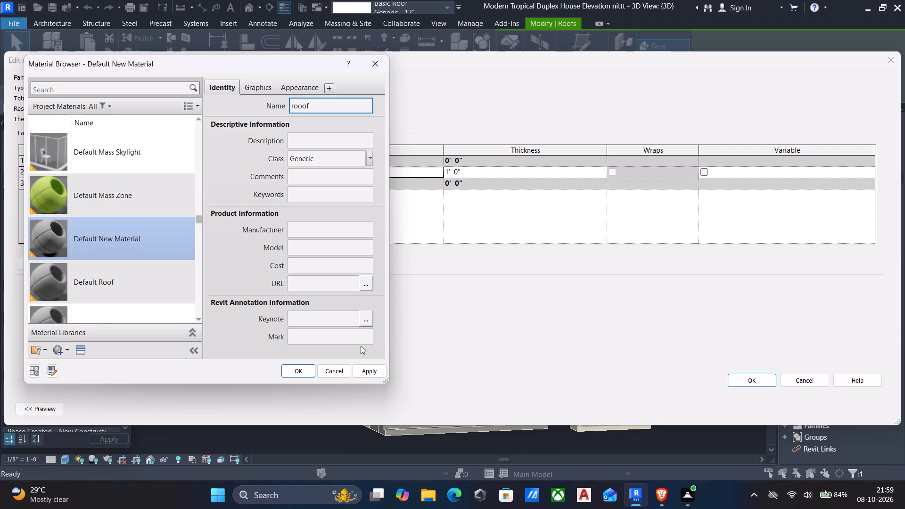
left_click(372, 370)
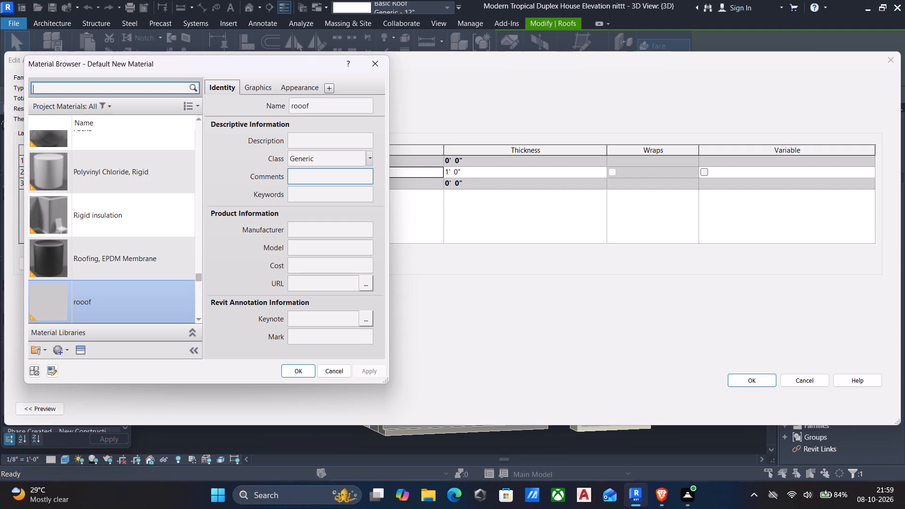
Open the Roofing category of the appearance library for the rooof material.
left_click(297, 85)
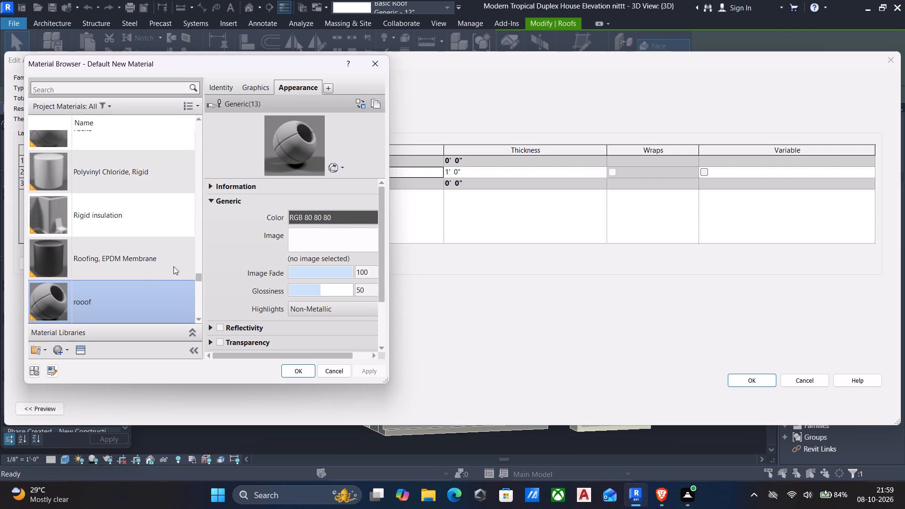
left_click(83, 353)
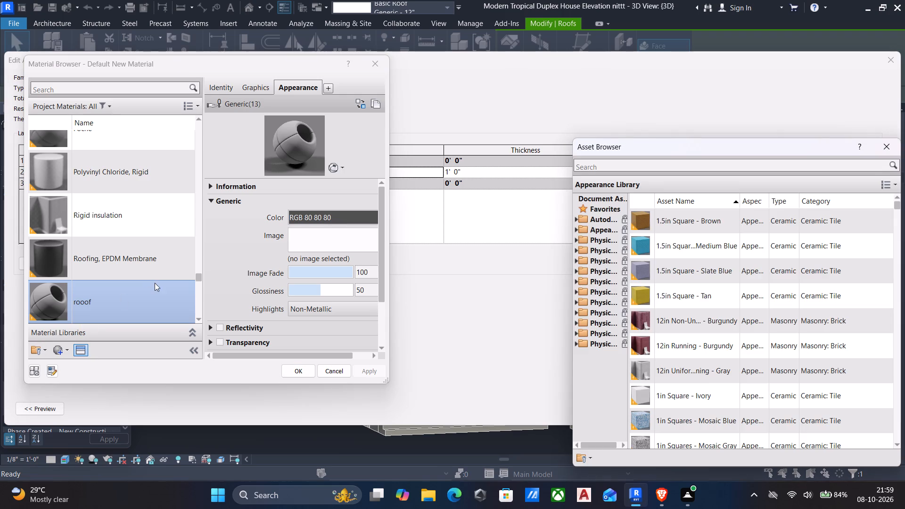
left_click(572, 229)
left_click(576, 232)
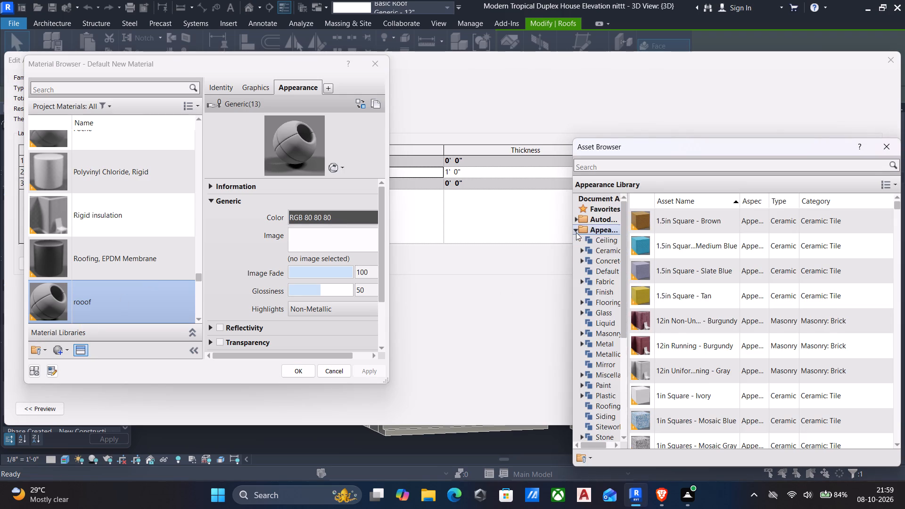
scroll(600, 308, "down", 3)
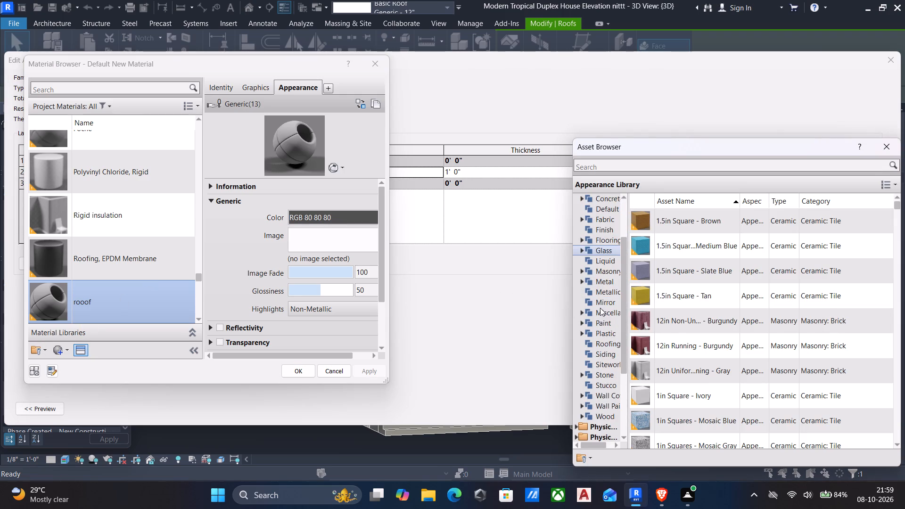
scroll(600, 308, "down", 1)
left_click(608, 286)
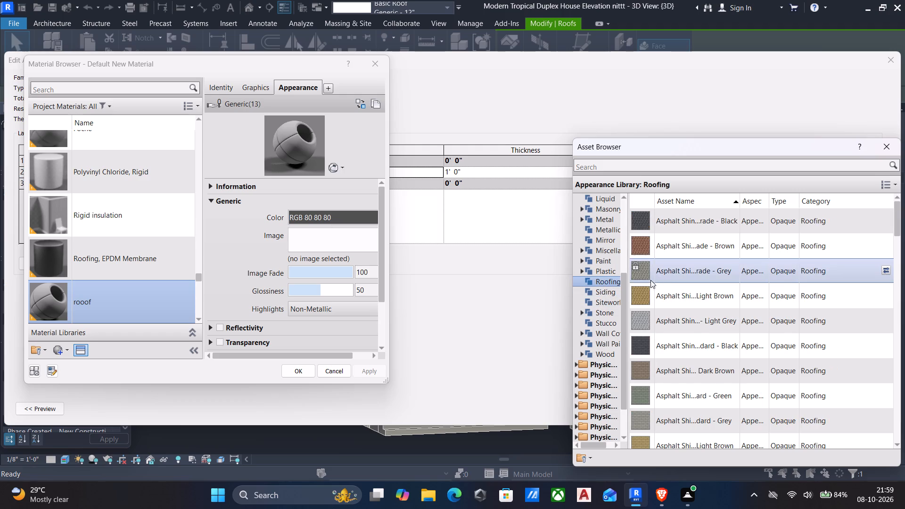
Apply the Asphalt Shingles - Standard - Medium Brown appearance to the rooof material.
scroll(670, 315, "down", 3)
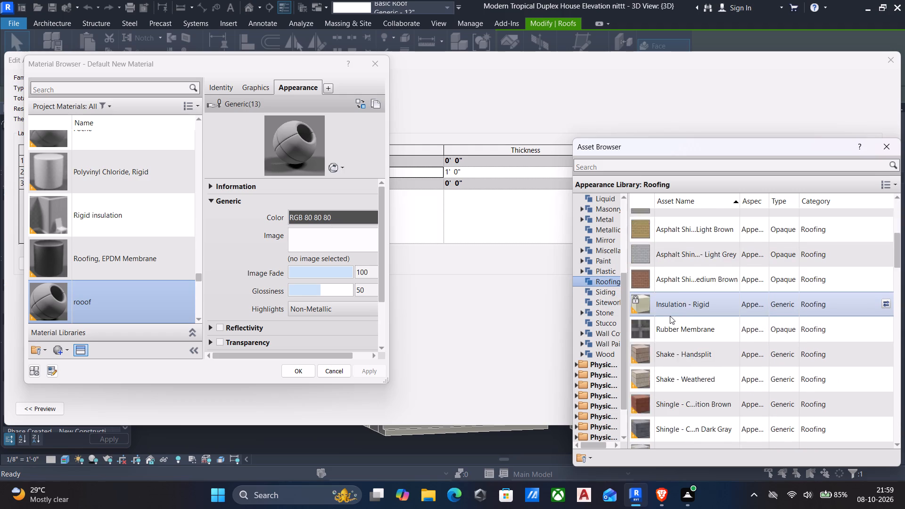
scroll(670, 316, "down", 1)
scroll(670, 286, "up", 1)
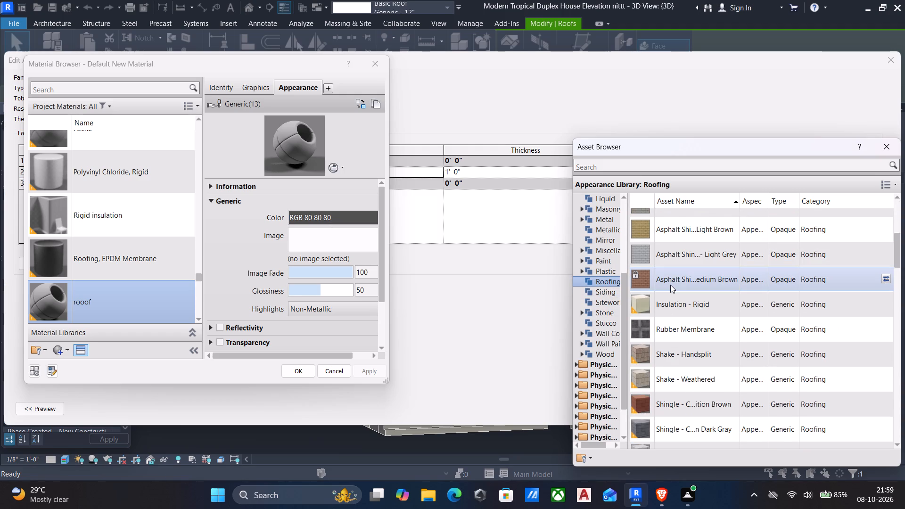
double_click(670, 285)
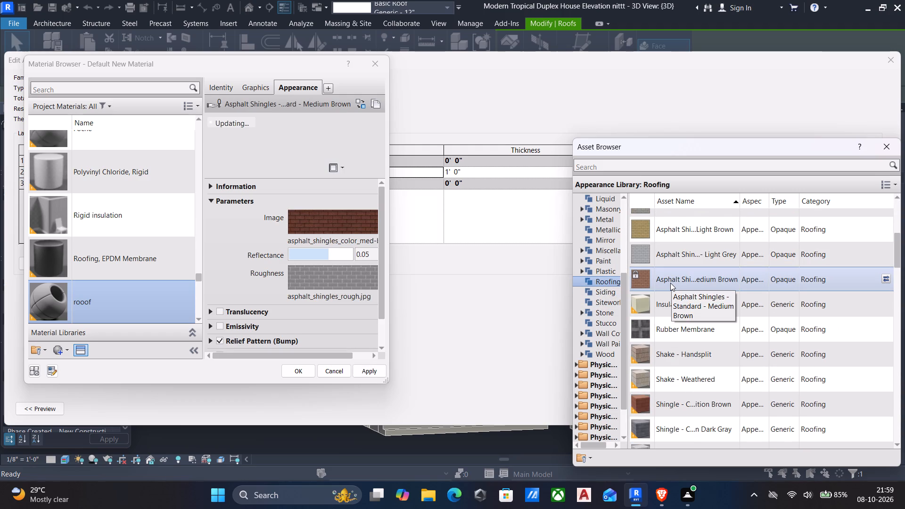
Give rooof the Asphalt Shingles - Architectural Grade - Brown appearance and assign it to the structure layer of the Generic - 12" roof type.
scroll(670, 283, "down", 8)
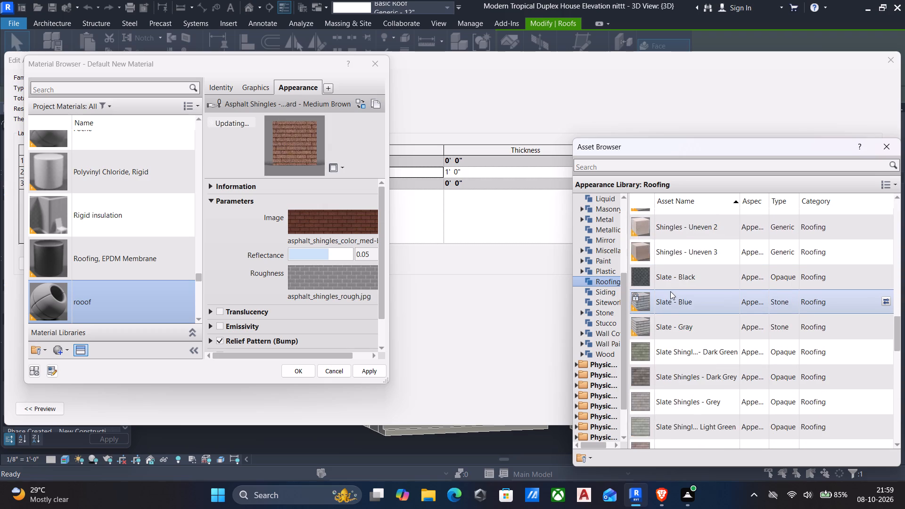
scroll(670, 291, "down", 5)
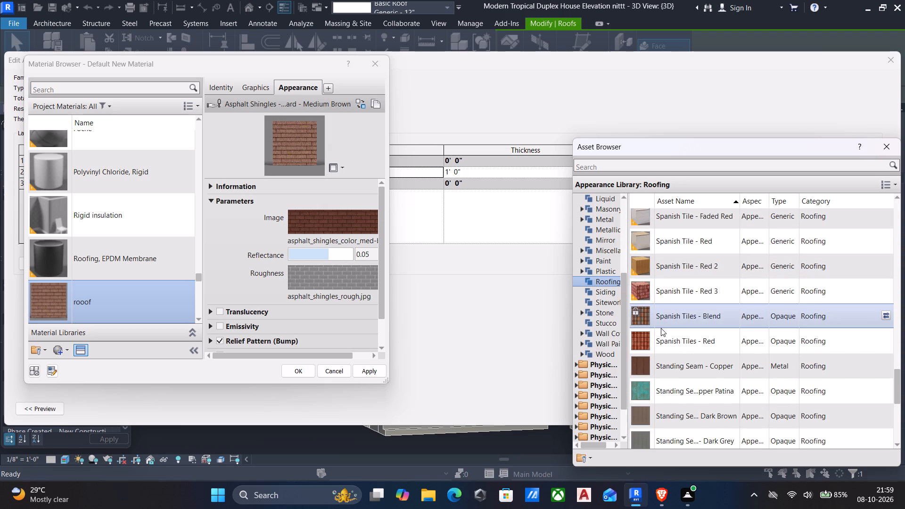
scroll(661, 328, "down", 6)
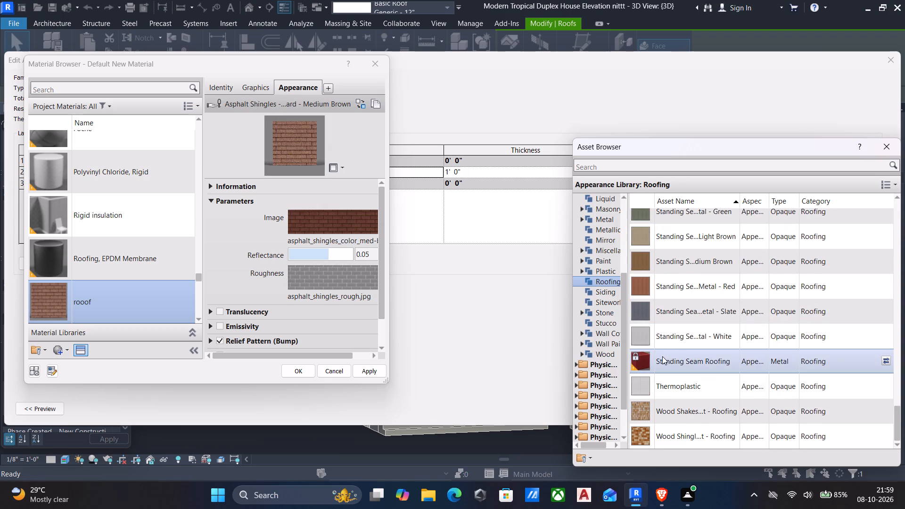
scroll(662, 356, "down", 2)
scroll(662, 356, "up", 18)
scroll(672, 337, "up", 4)
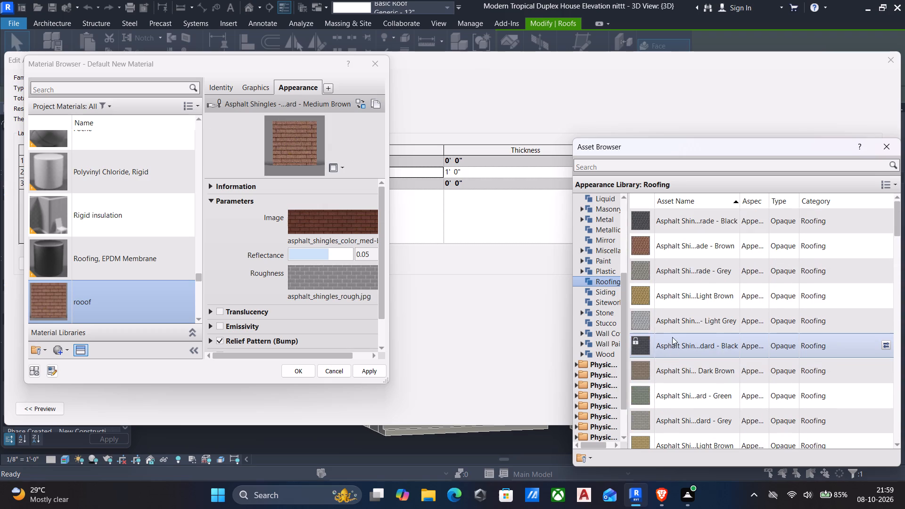
scroll(672, 337, "up", 9)
double_click(687, 250)
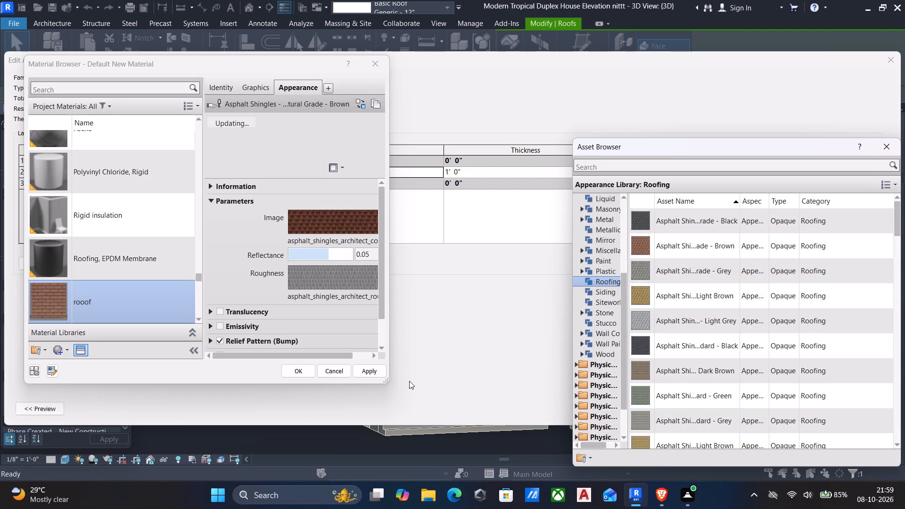
left_click(360, 372)
left_click(285, 362)
left_click(291, 369)
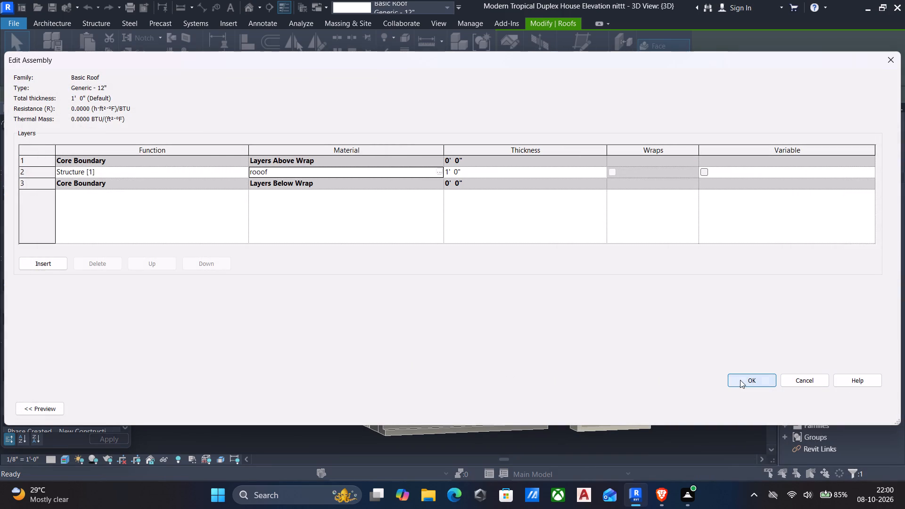
Confirm the edited layer assembly and apply the Generic - 12" type changes to the main roof.
left_click(740, 380)
left_click(862, 408)
left_click(762, 406)
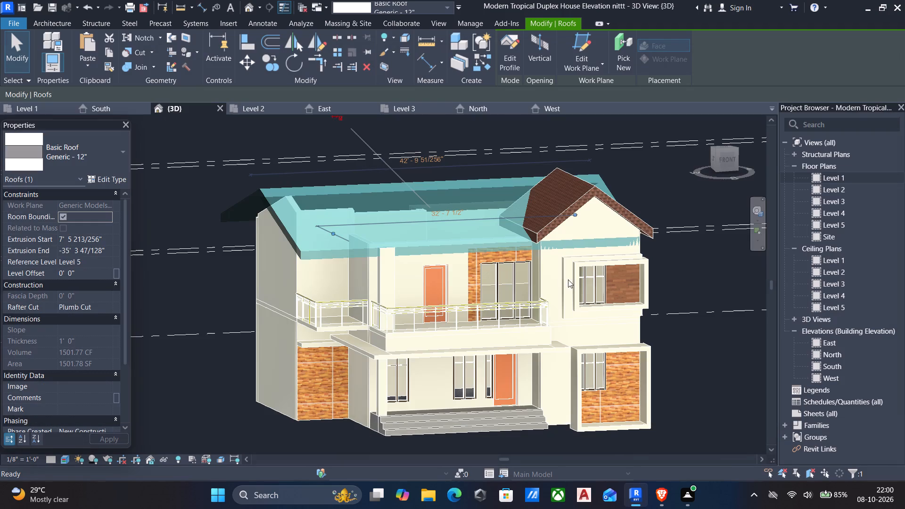
key("Escape")
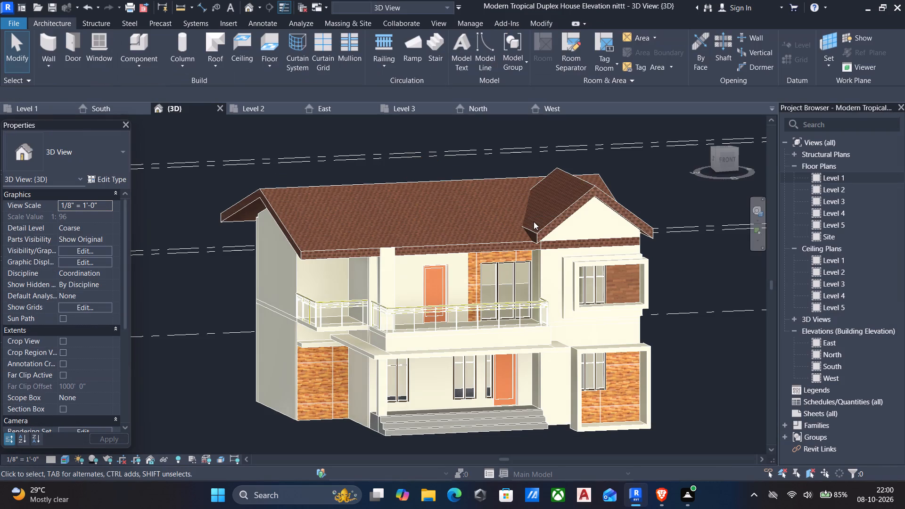
Examine the shingled roofs and the finished facades of the house from several angles in the 3D view.
middle_click_drag(532, 230, 521, 255)
scroll(536, 258, "down", 2)
middle_click_drag(558, 254, 557, 255)
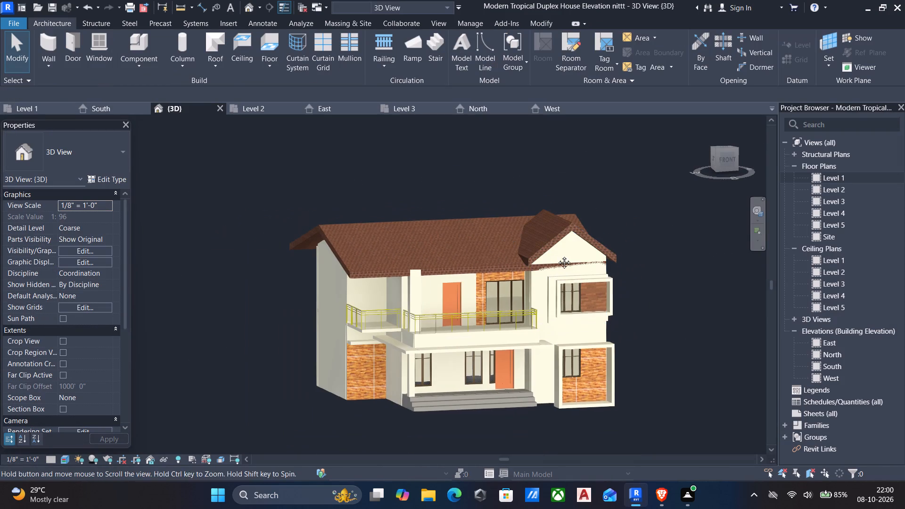
middle_click_drag(557, 255, 562, 324)
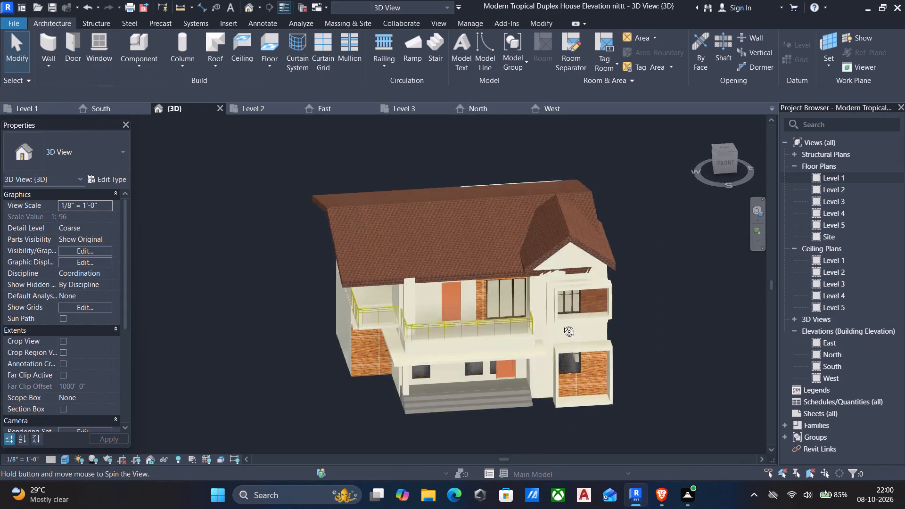
middle_click_drag(562, 324, 583, 222)
scroll(571, 255, "up", 5)
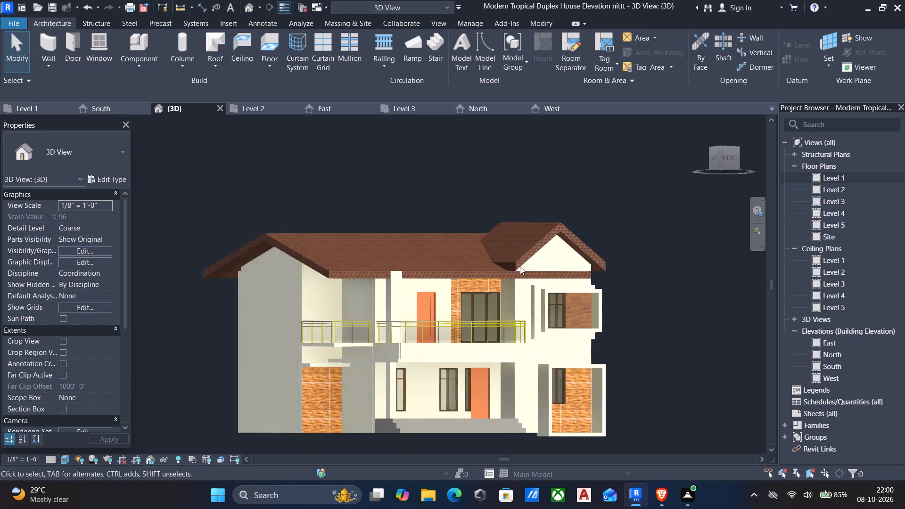
scroll(535, 292, "down", 6)
middle_click_drag(543, 297, 519, 306)
scroll(513, 308, "up", 1)
scroll(510, 307, "down", 4)
middle_click_drag(522, 294, 510, 311)
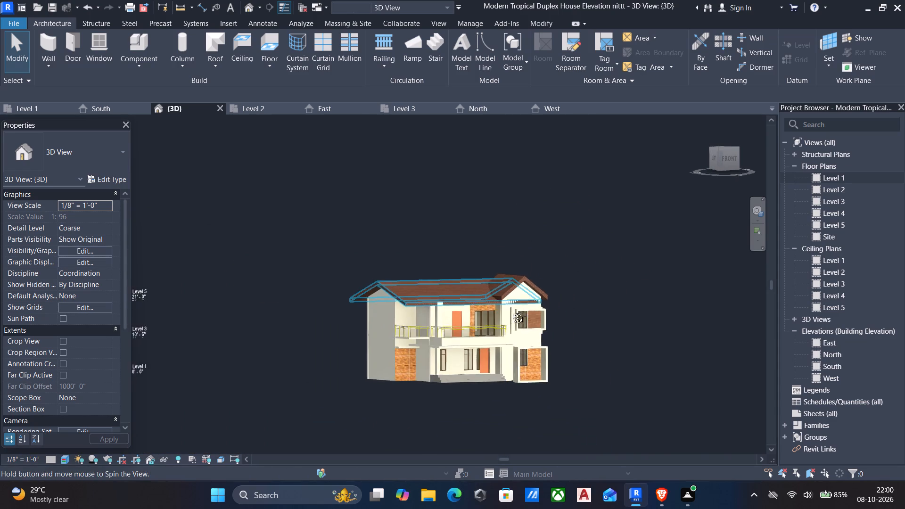
middle_click_drag(510, 311, 510, 358)
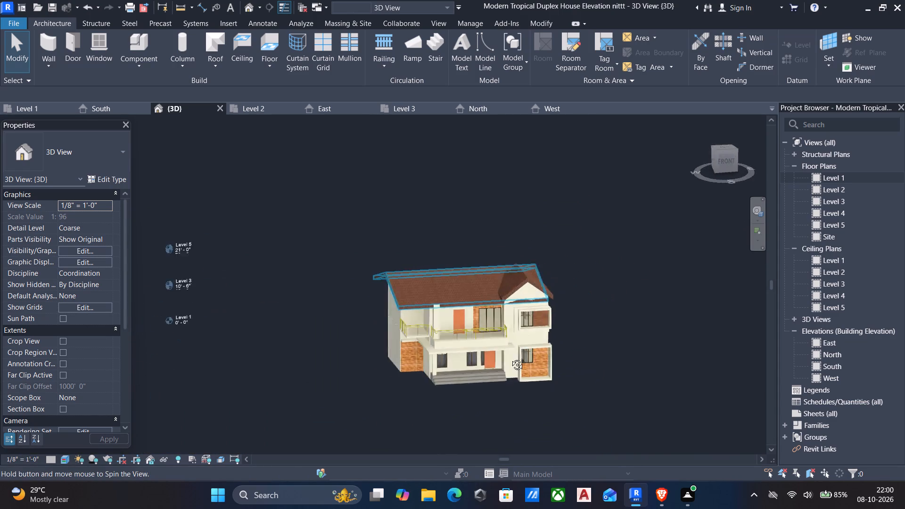
middle_click_drag(510, 358, 499, 315)
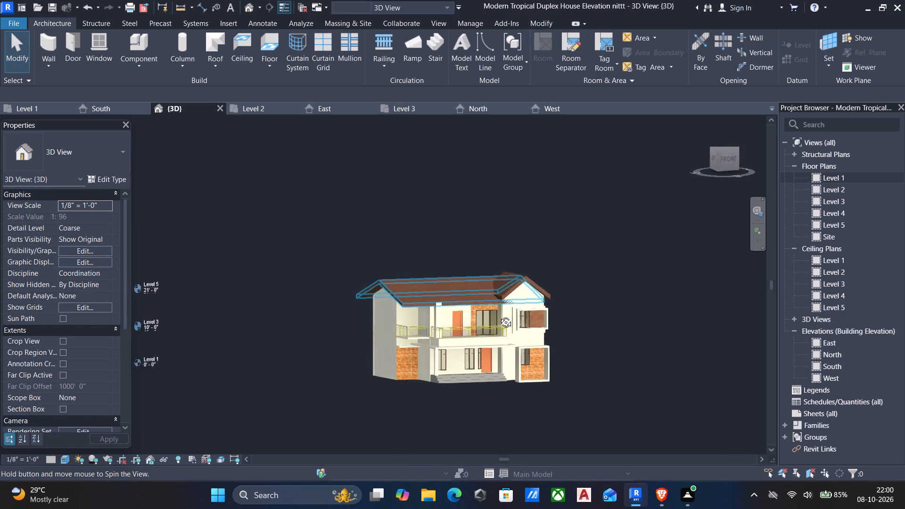
middle_click_drag(499, 315, 494, 310)
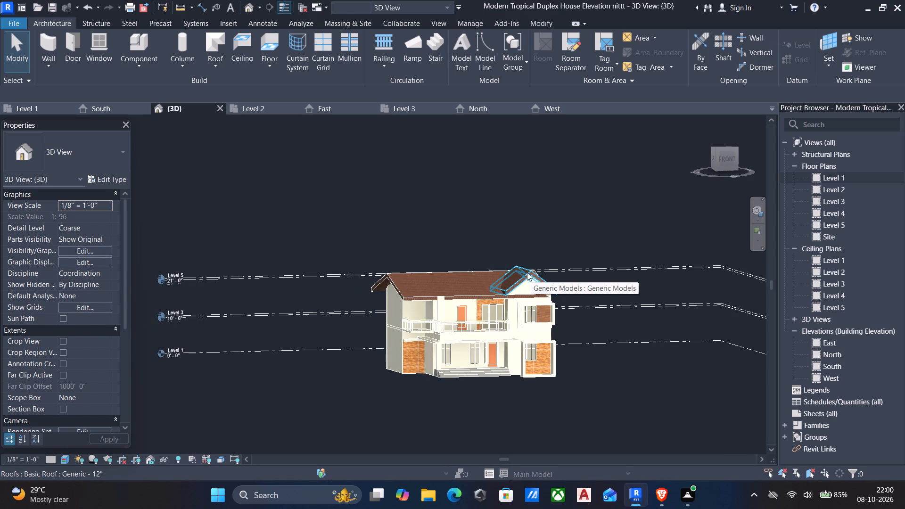
scroll(442, 320, "up", 6)
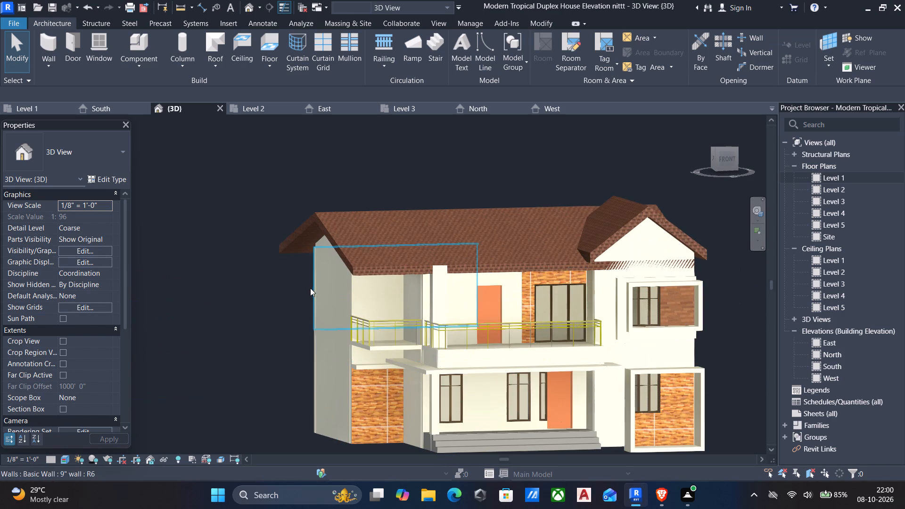
scroll(488, 304, "up", 1)
middle_click_drag(495, 312, 382, 283)
middle_click_drag(438, 299, 462, 307)
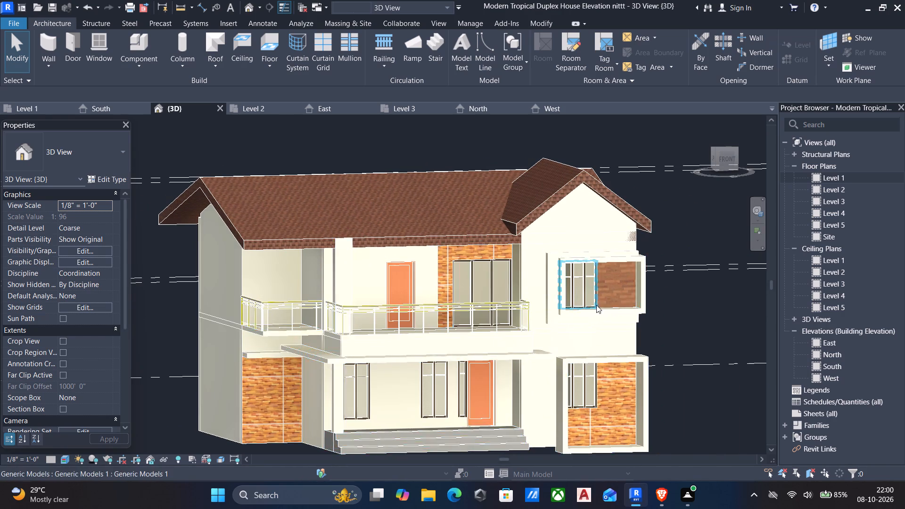
middle_click_drag(600, 303, 600, 287)
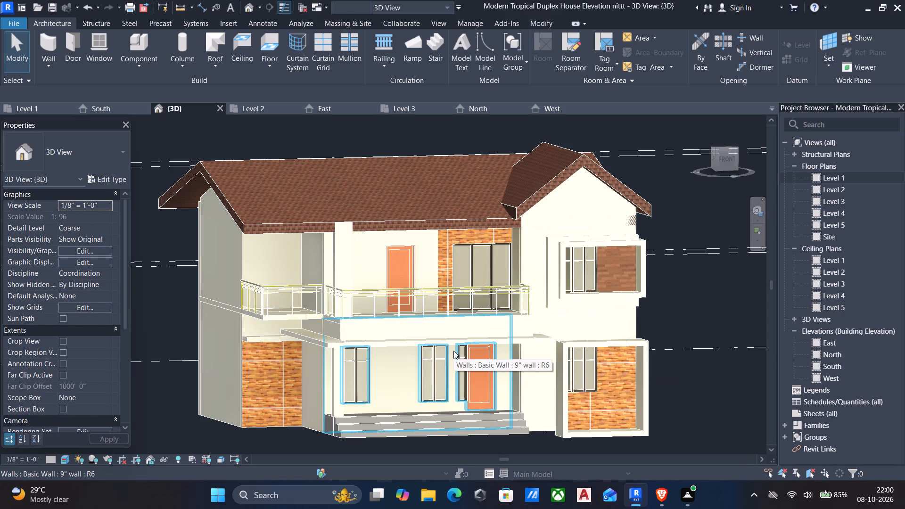
Save the house project.
key("ctrl+s")
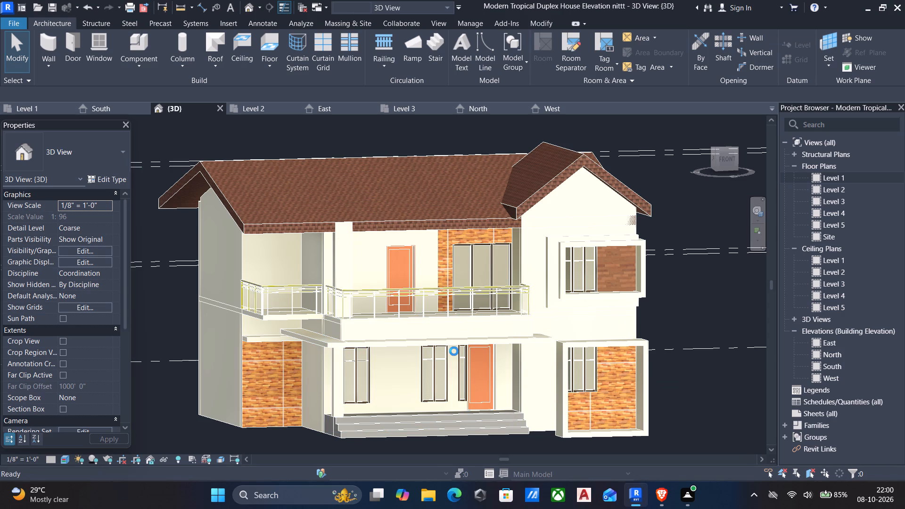
key("ctrl+a")
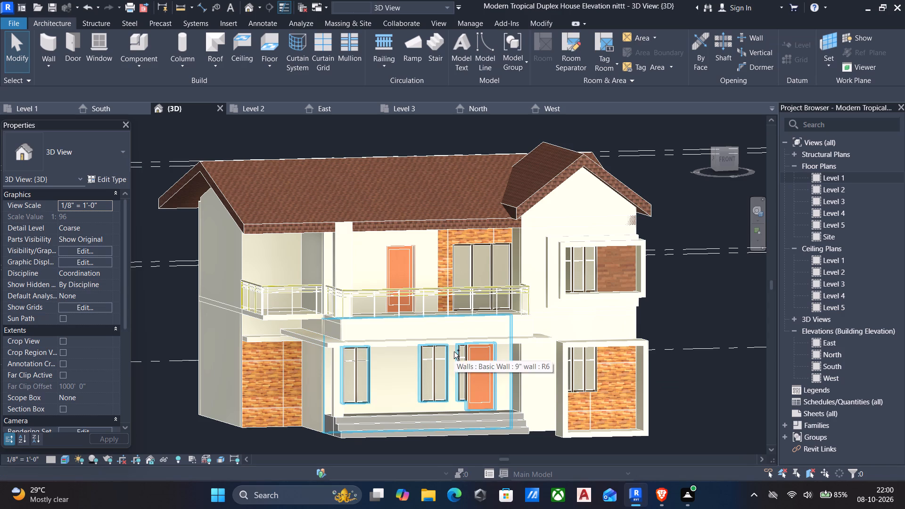
key("ctrl+s")
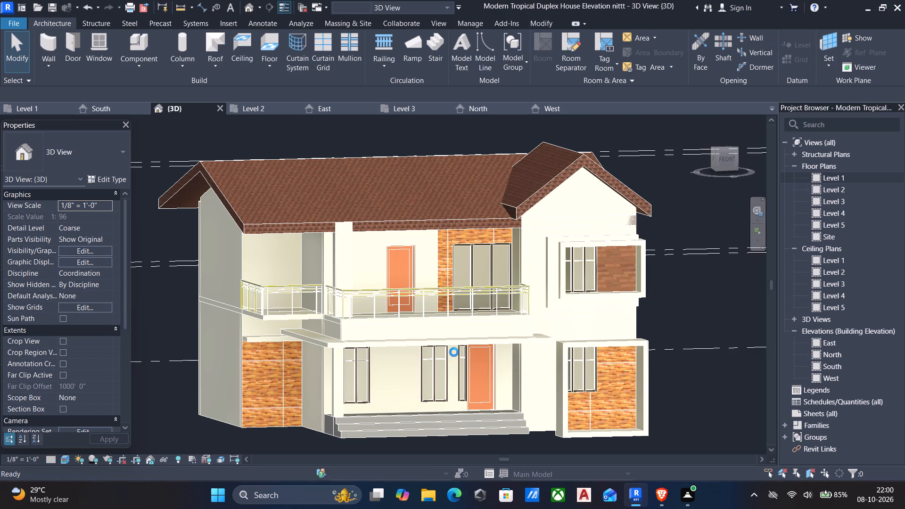
Set the print range to the visible portion of the current window and preview the 3D view's printout.
key("ctrl+p")
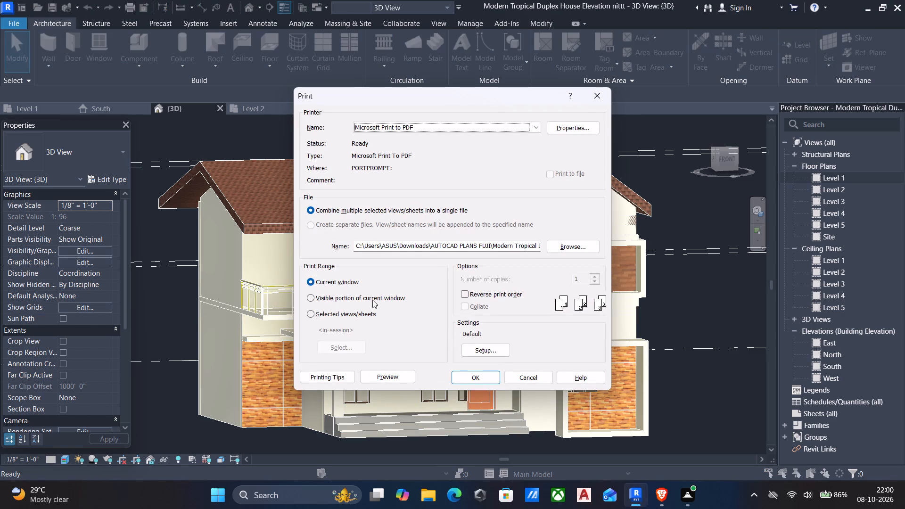
left_click(372, 301)
left_click(386, 382)
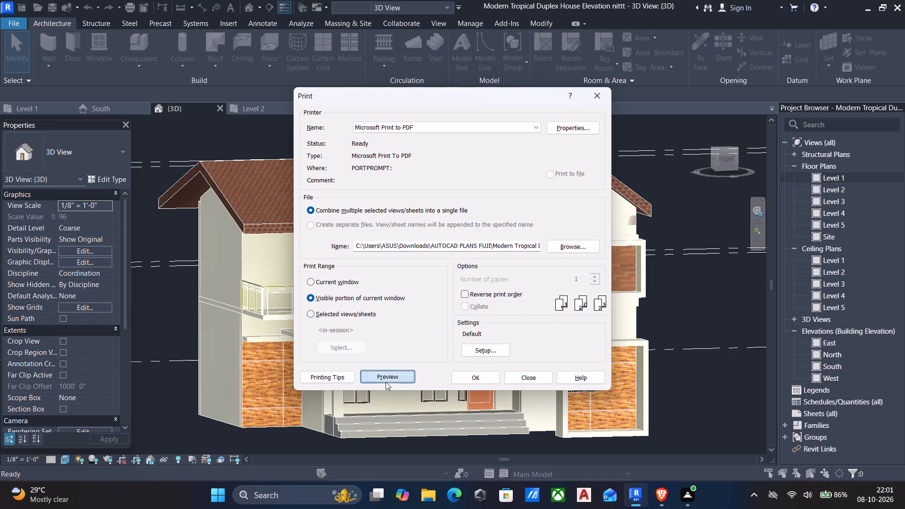
left_click(524, 277)
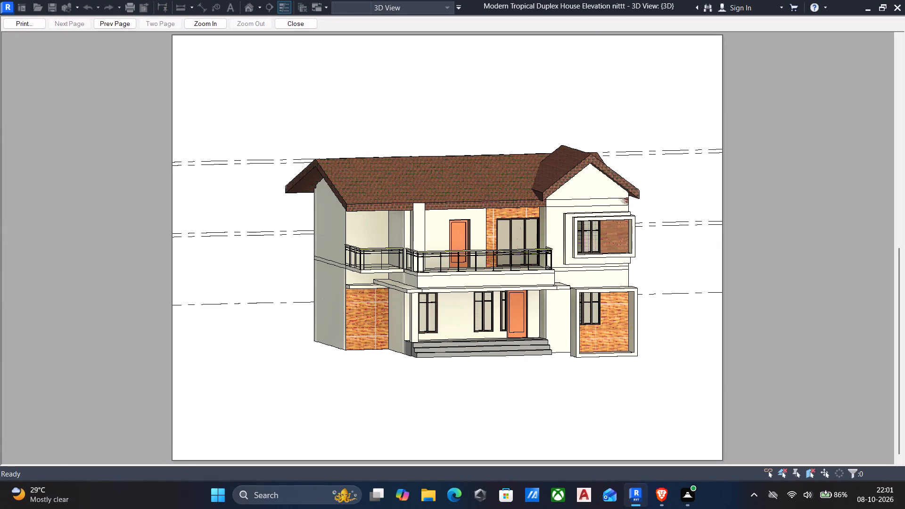
left_click(296, 22)
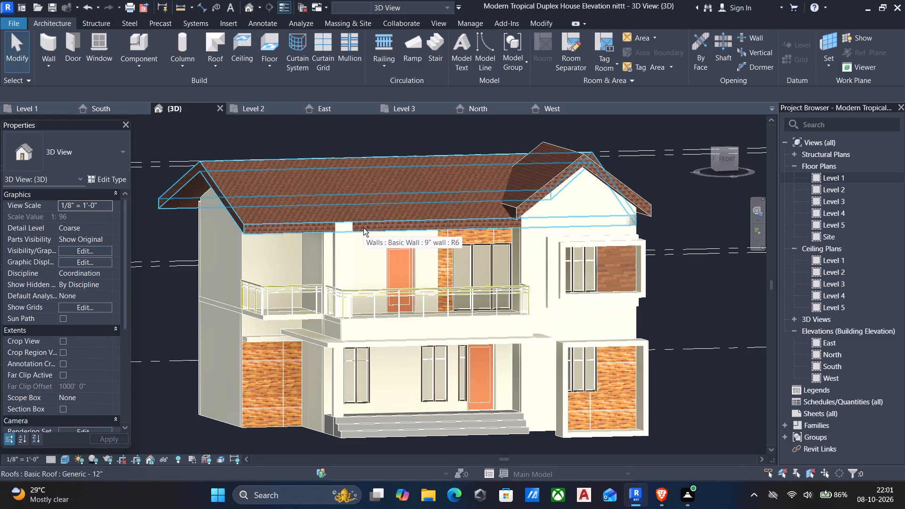
Print the 3D view with Microsoft Print to PDF, saving it in the REVIT -PLANS folder as modern villa 08 ee.
key("ctrl+p")
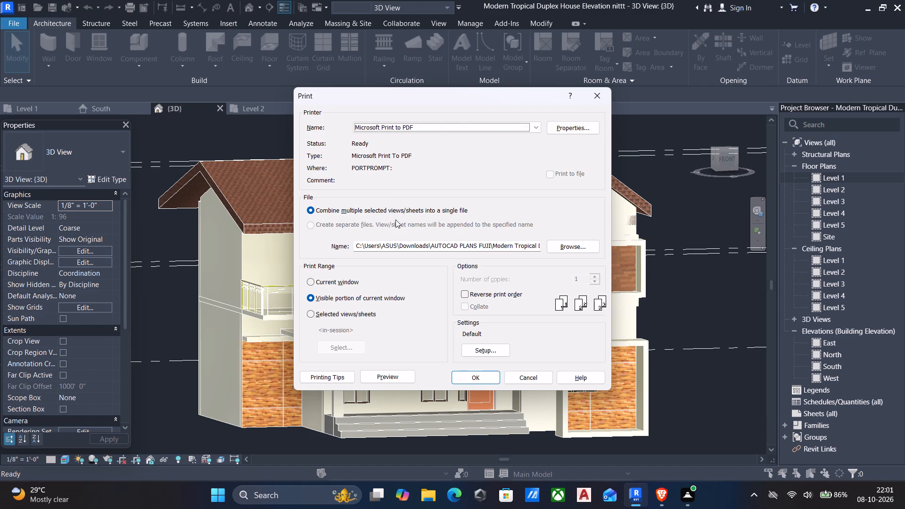
left_click(470, 378)
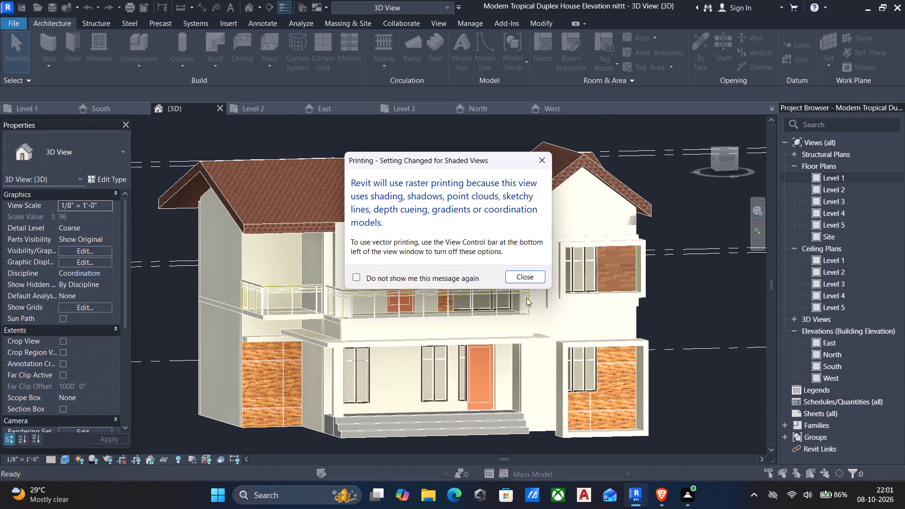
left_click(524, 279)
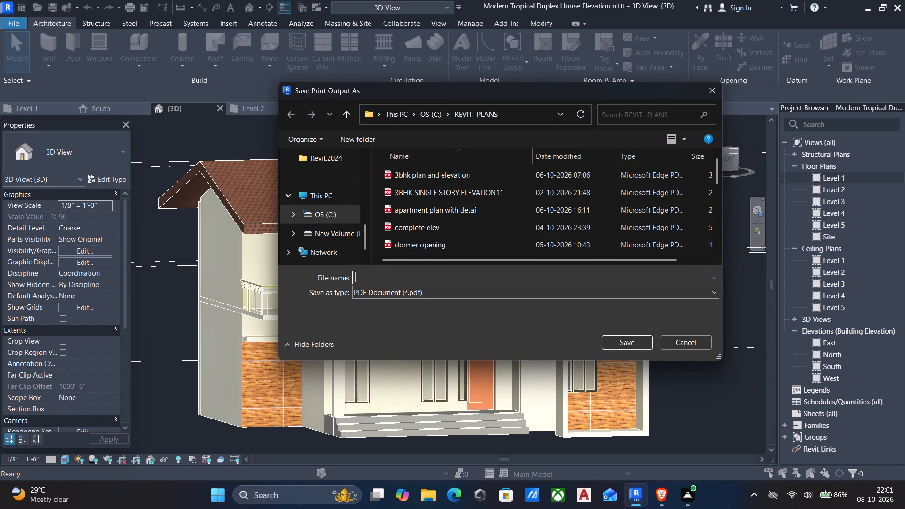
key("m")
type("odern vill")
type("a")
key("space")
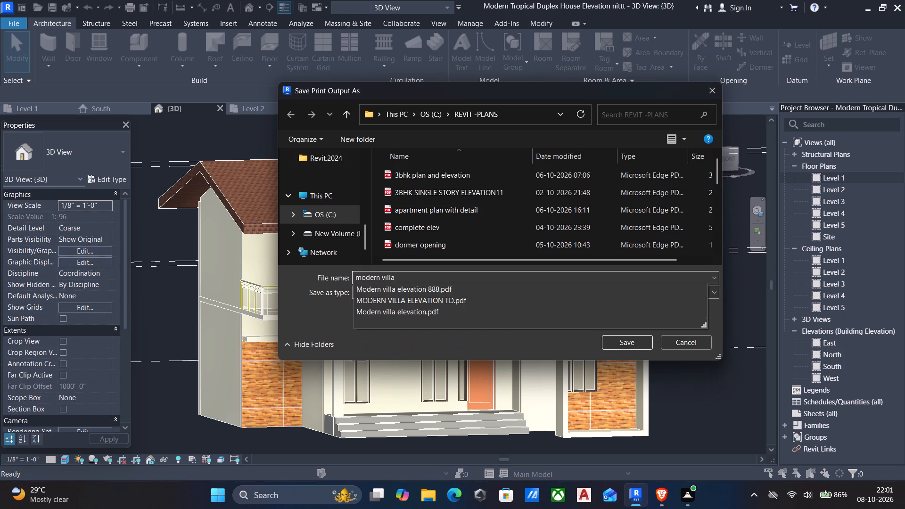
type("08")
key("space")
type("nt")
key("i")
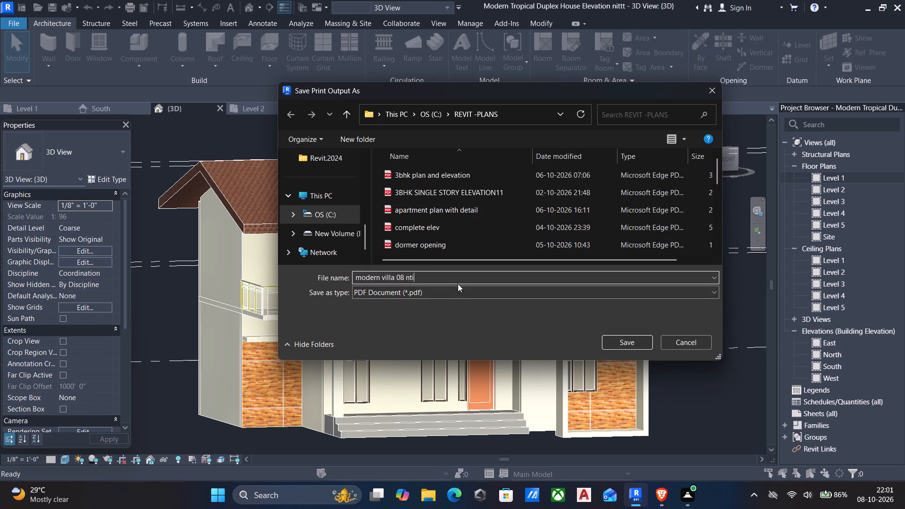
left_click(459, 279)
key("BackSpace")
key("BackSpace")
key("BackSpace")
type("ee")
left_click(608, 344)
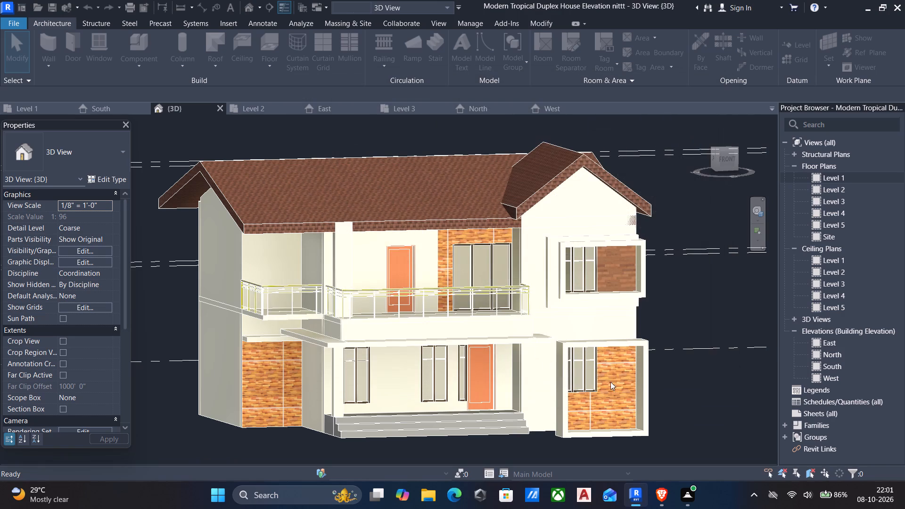